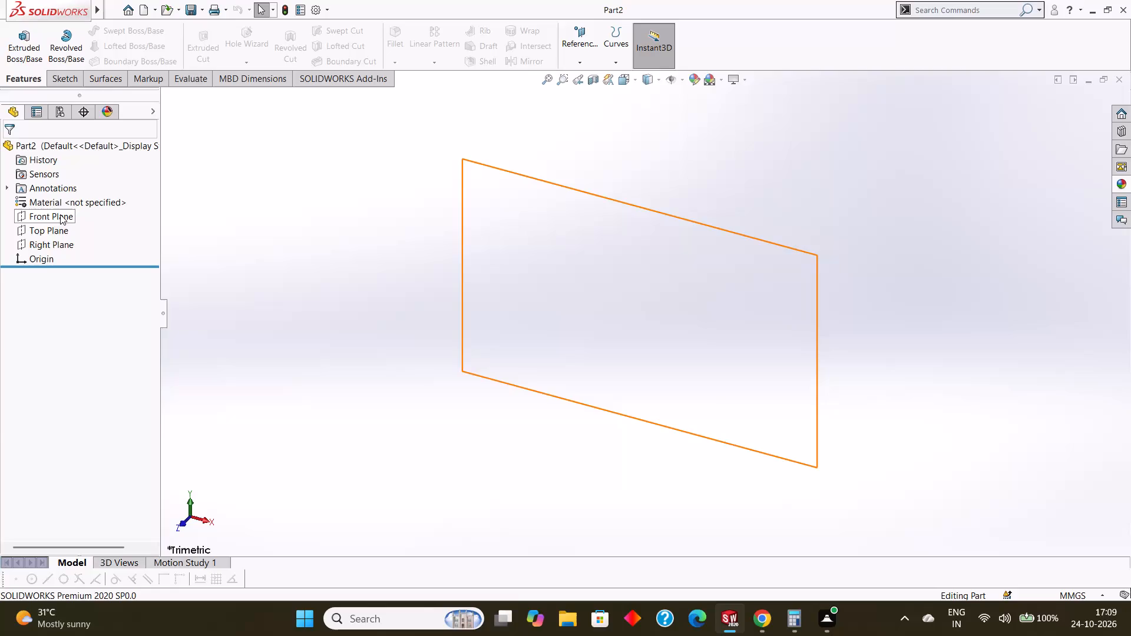
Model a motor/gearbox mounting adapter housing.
Open a new sketch on the Front Plane and start the centre-point Circle tool.
{"action": "left_click", "coordinate": [60, 214]}
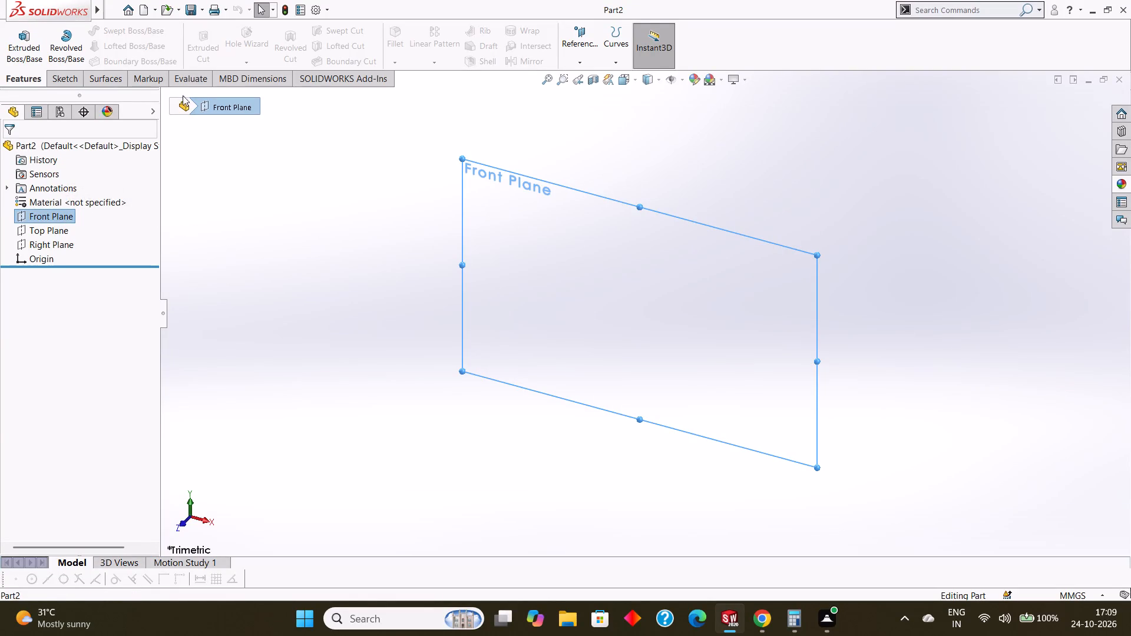
{"action": "left_click", "coordinate": [72, 75]}
{"action": "left_click", "coordinate": [108, 31]}
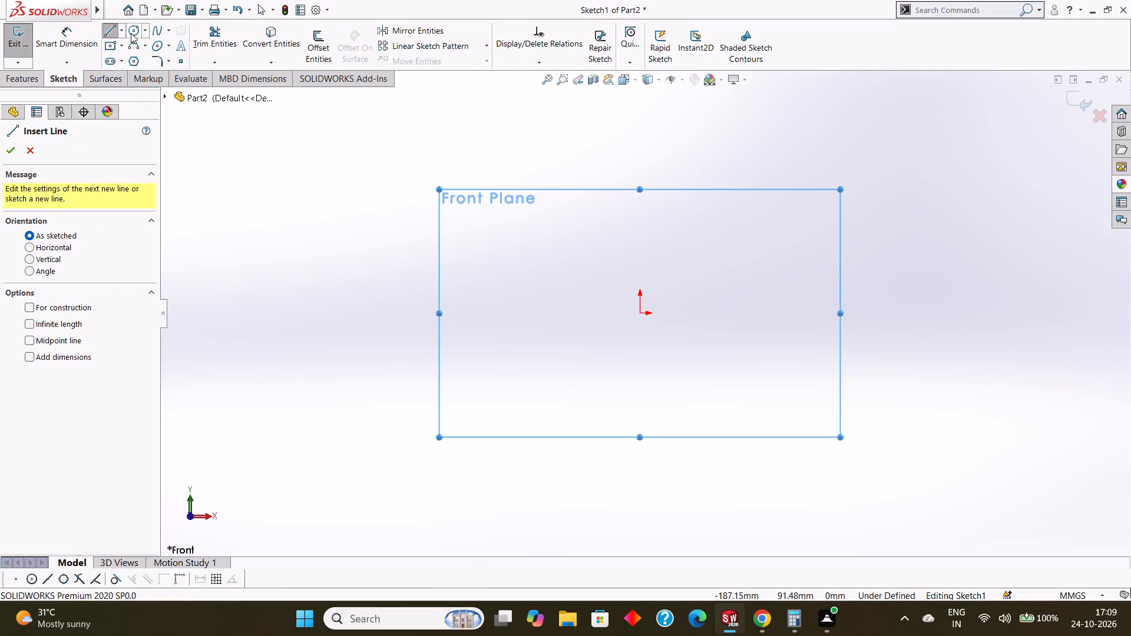
{"action": "left_click", "coordinate": [131, 33]}
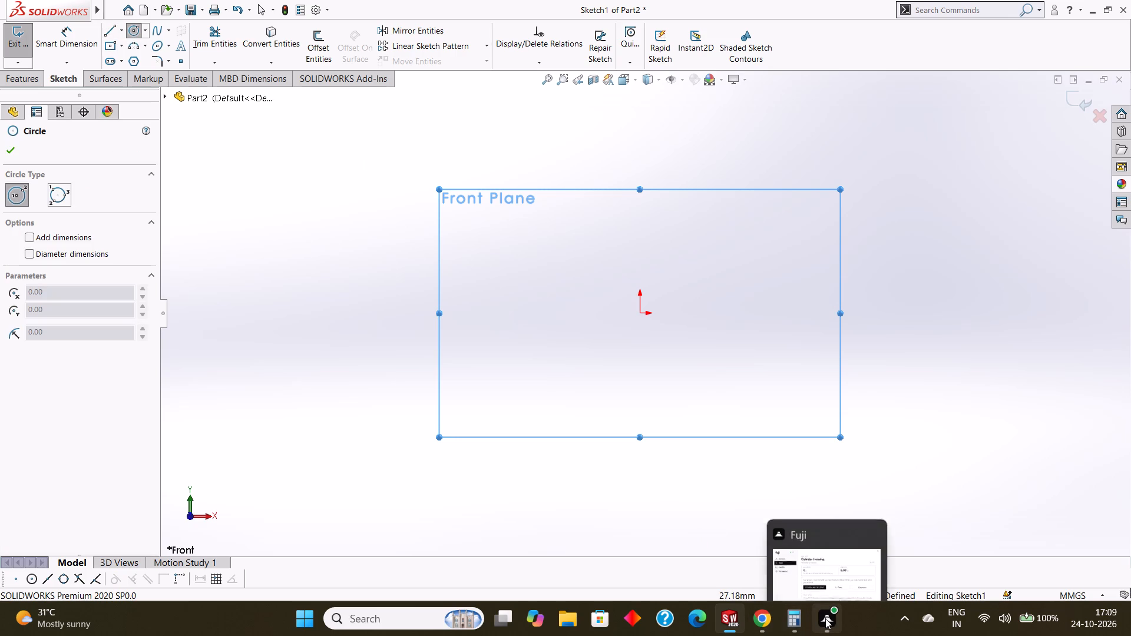
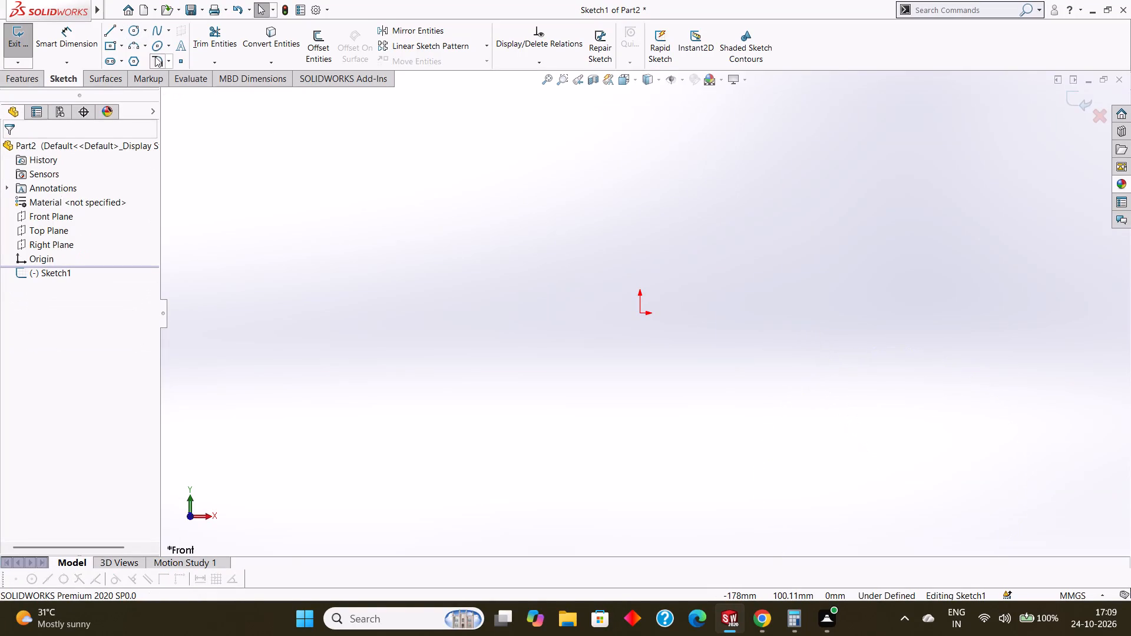
Draw a circle centred on the origin with a radius of 42 mm.
{"action": "left_click", "coordinate": [137, 35]}
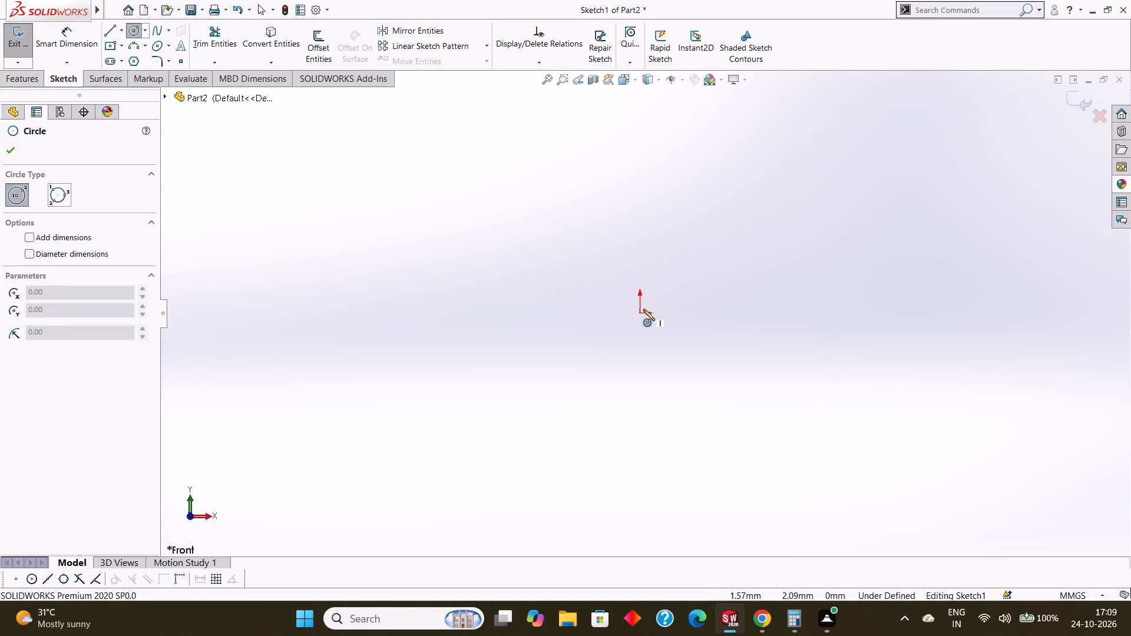
{"action": "left_click_drag", "start_coordinate": [641, 313], "coordinate": [692, 360]}
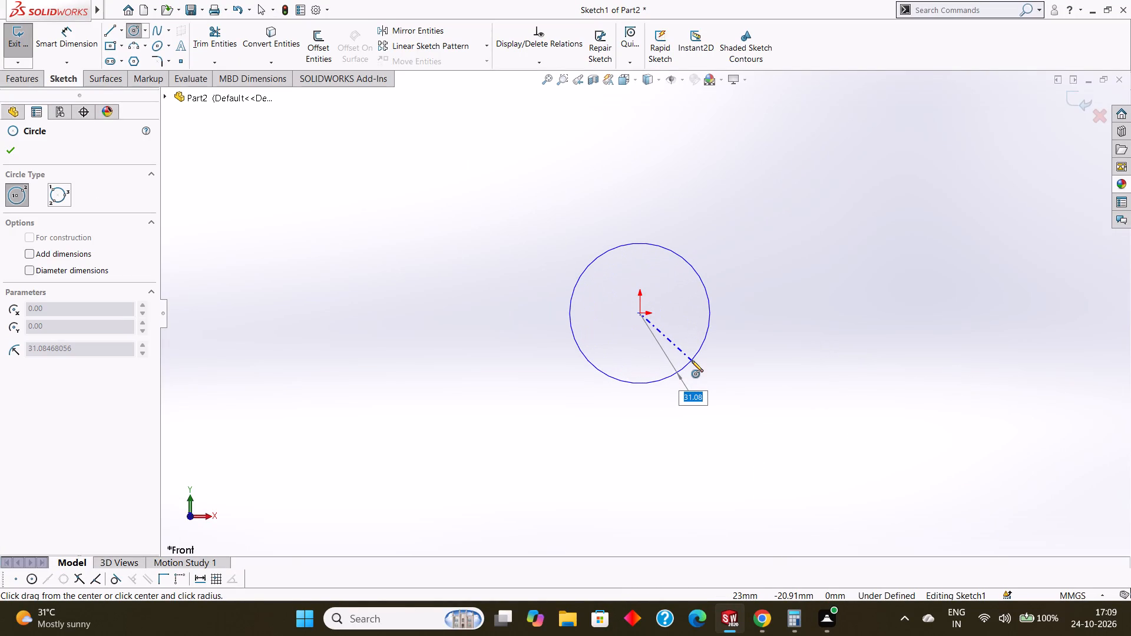
{"action": "left_click_drag", "start_coordinate": [692, 360], "coordinate": [695, 364]}
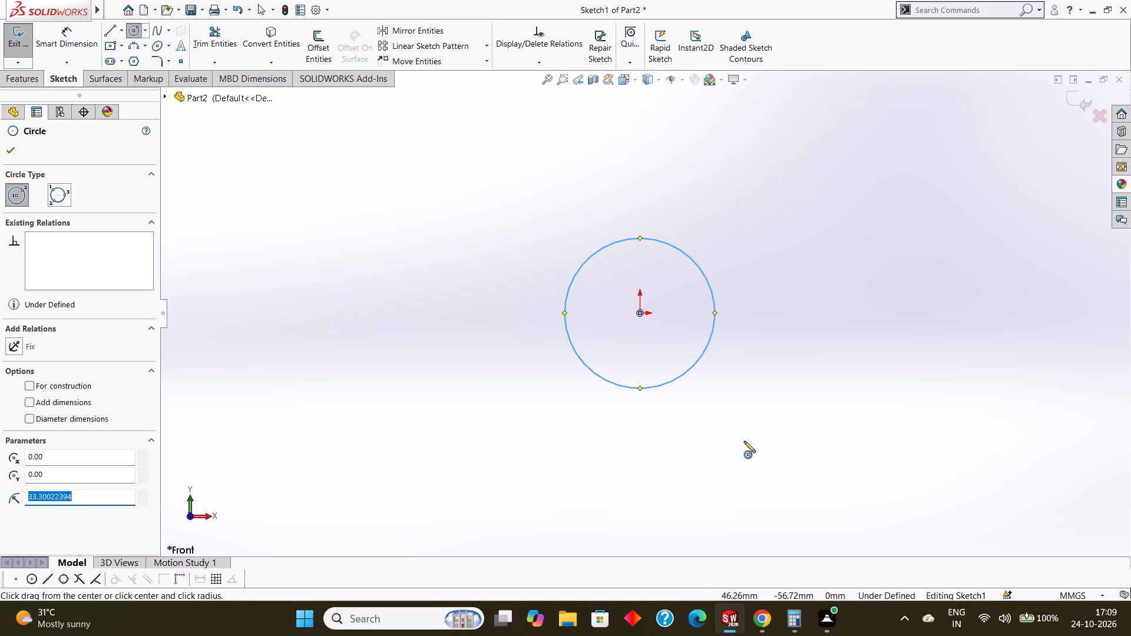
{"action": "key", "text": "BackSpace"}
{"action": "key", "text": "4"}
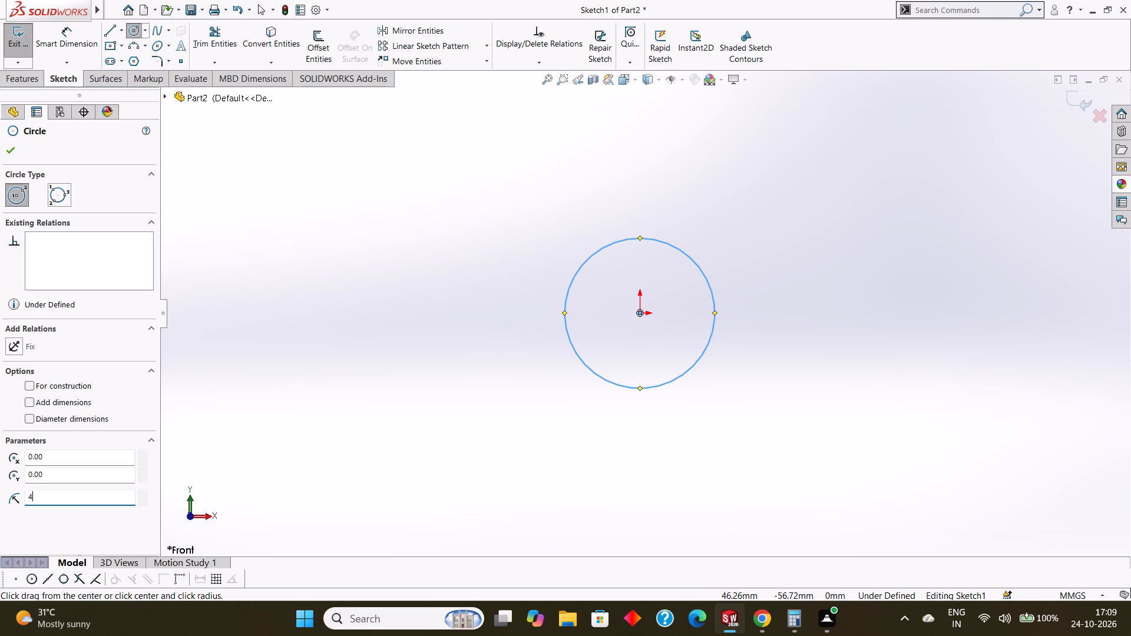
{"action": "key", "text": "2"}
{"action": "key", "text": "Return"}
{"action": "left_click", "coordinate": [11, 145]}
Add a driving diameter dimension to the circle, placed outside it, and accept its value.
{"action": "left_click", "coordinate": [45, 37]}
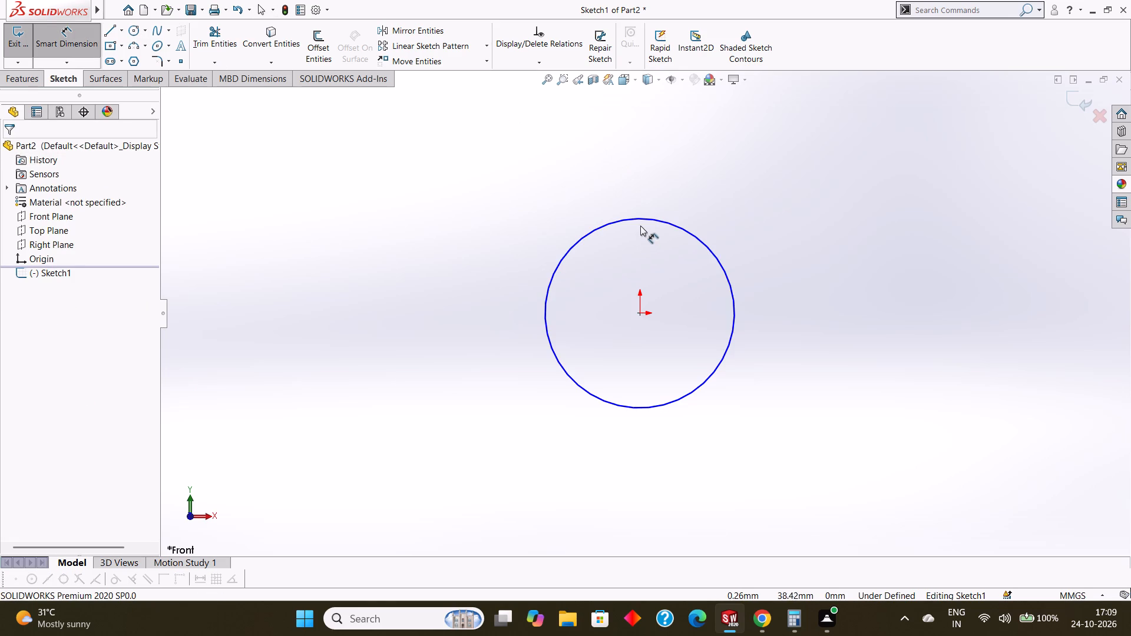
{"action": "left_click", "coordinate": [640, 221]}
{"action": "left_click", "coordinate": [944, 285]}
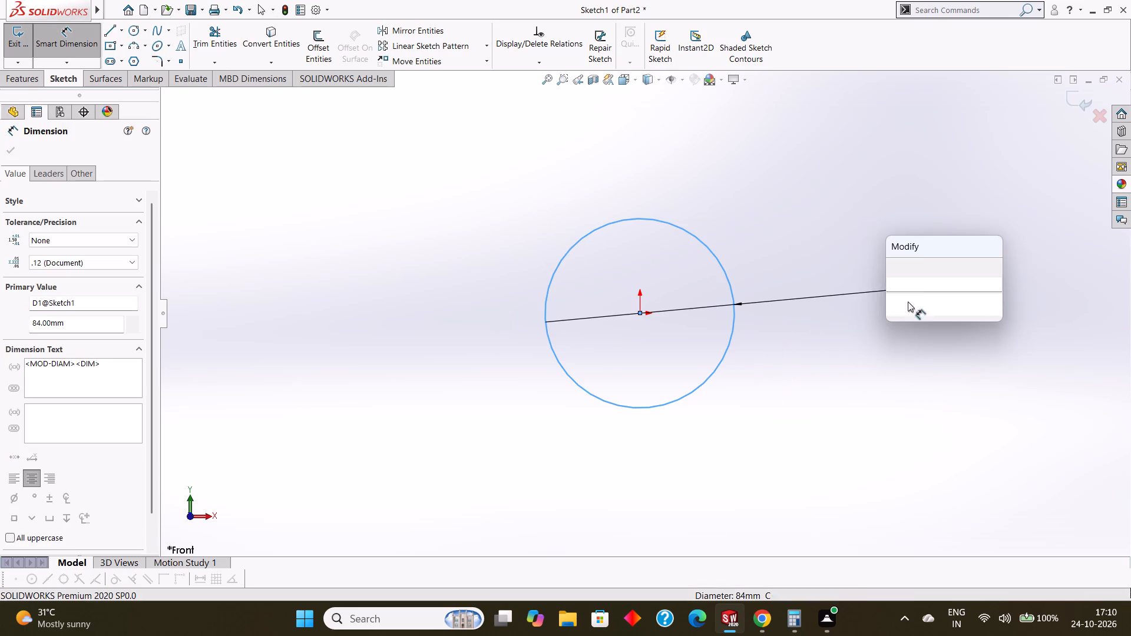
{"action": "left_click", "coordinate": [892, 256]}
{"action": "left_click", "coordinate": [894, 261]}
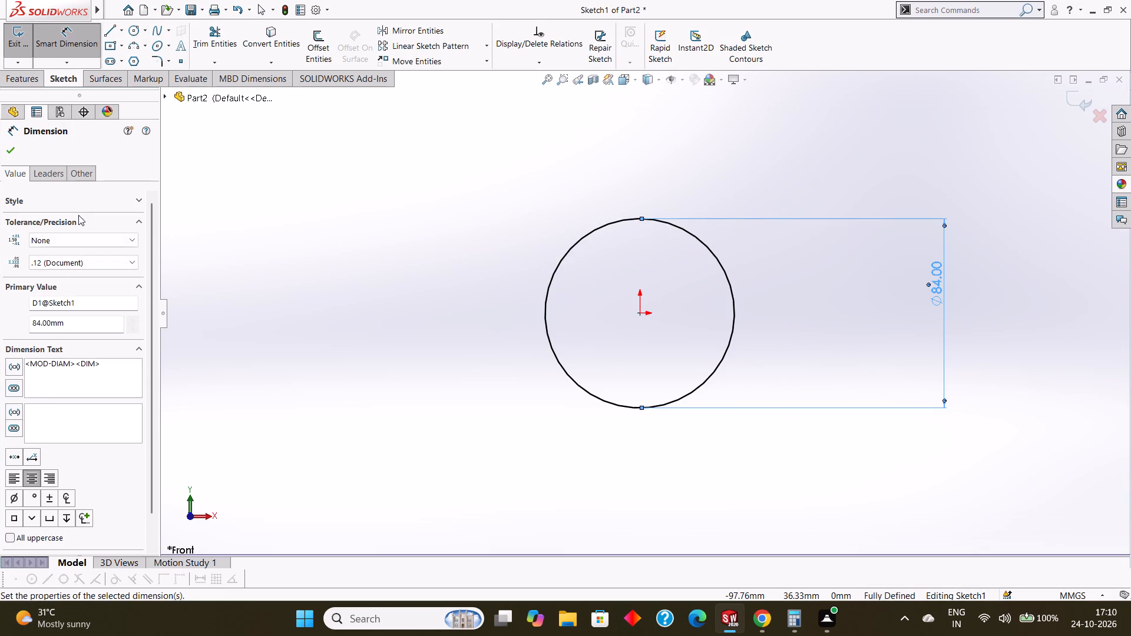
{"action": "left_click", "coordinate": [11, 150]}
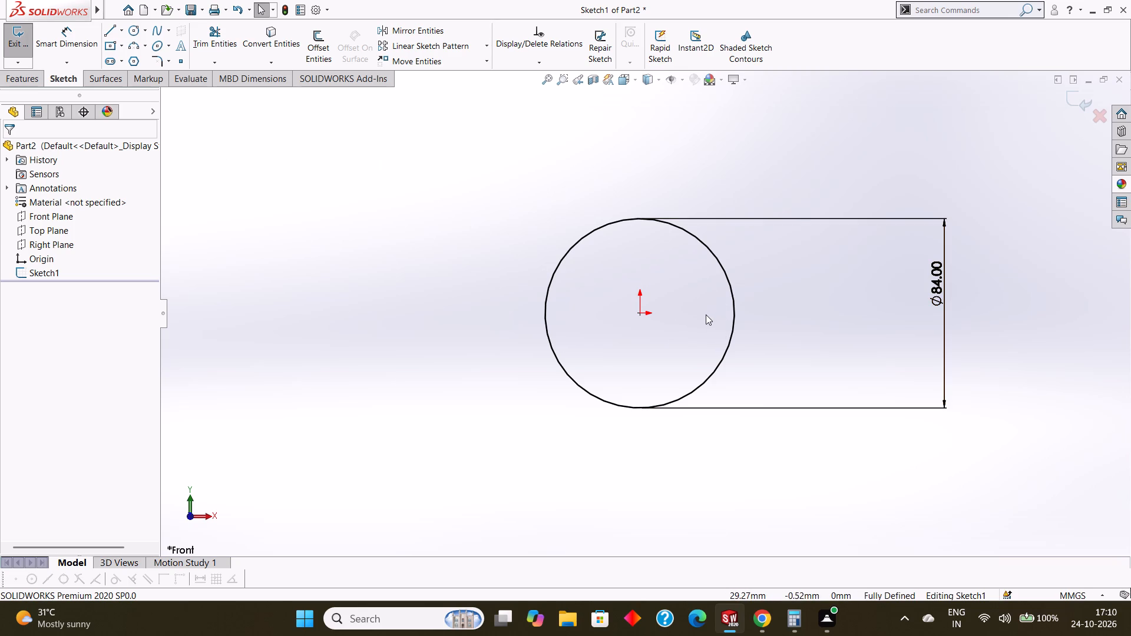
Extrude the circle as a blind boss 8 mm deep from the sketch plane.
{"action": "left_click", "coordinate": [29, 77]}
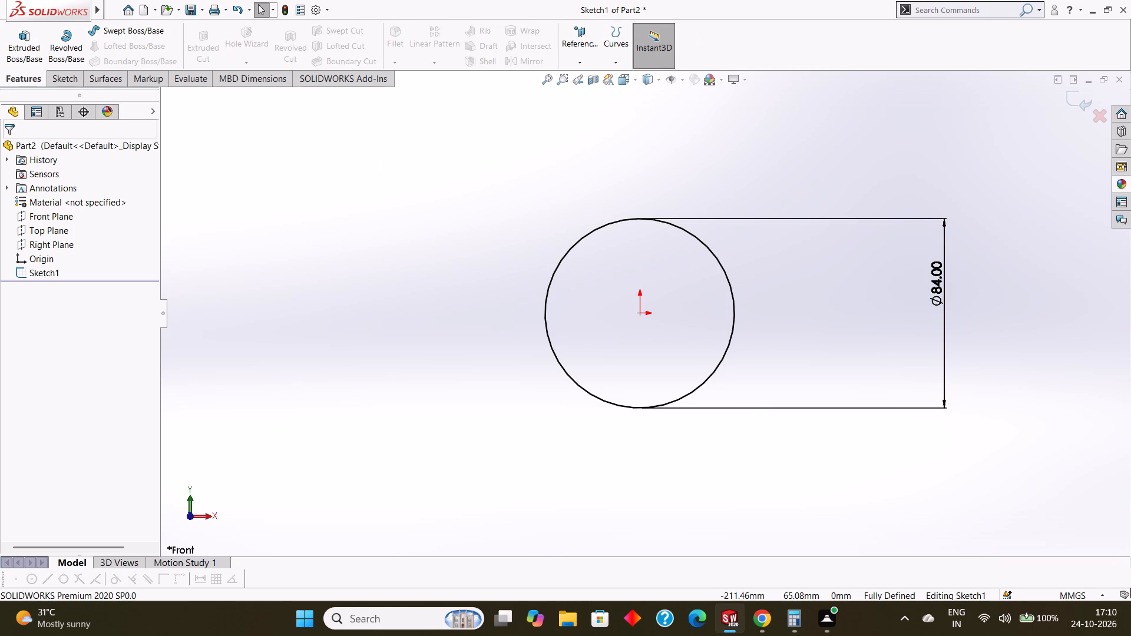
{"action": "left_click", "coordinate": [30, 35]}
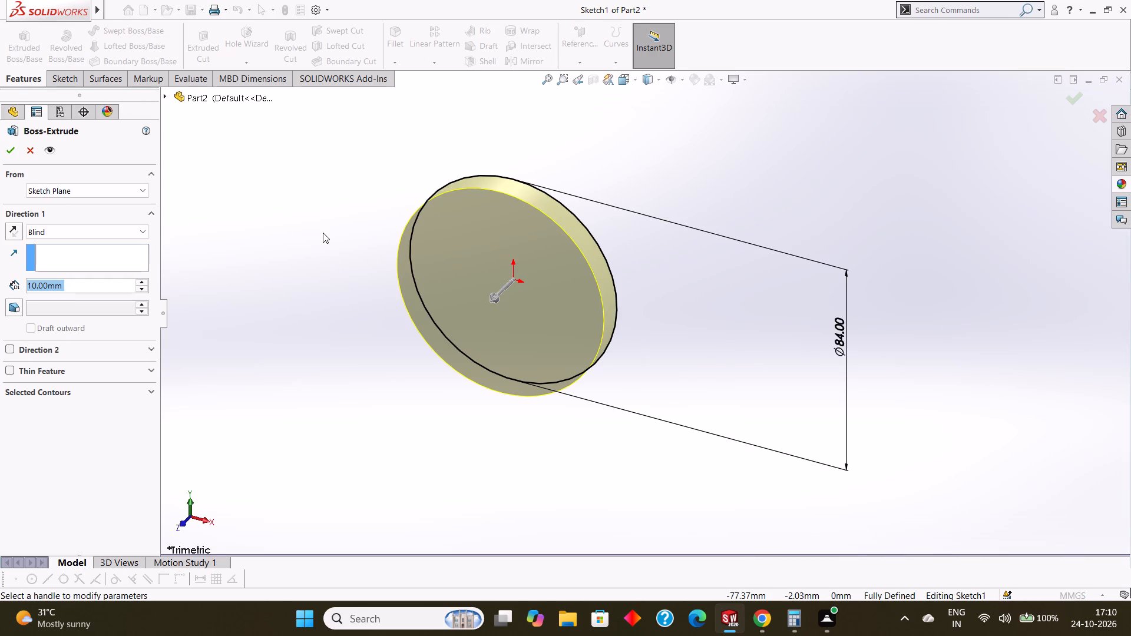
{"action": "key", "text": "BackSpace"}
{"action": "key", "text": "8"}
{"action": "key", "text": "Return"}
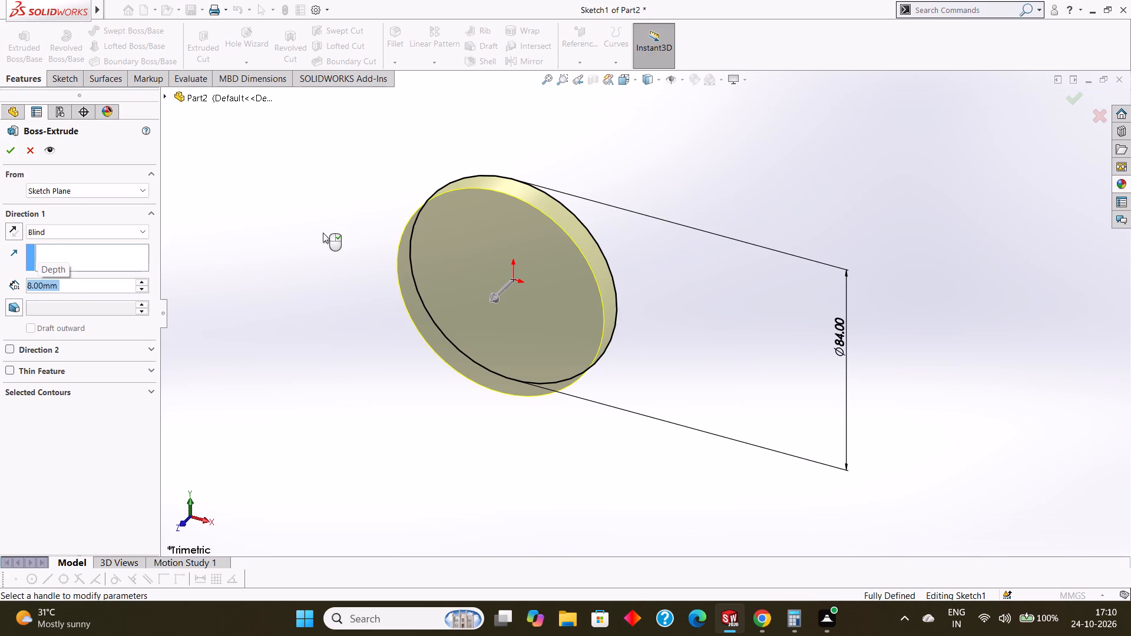
{"action": "left_click", "coordinate": [10, 153]}
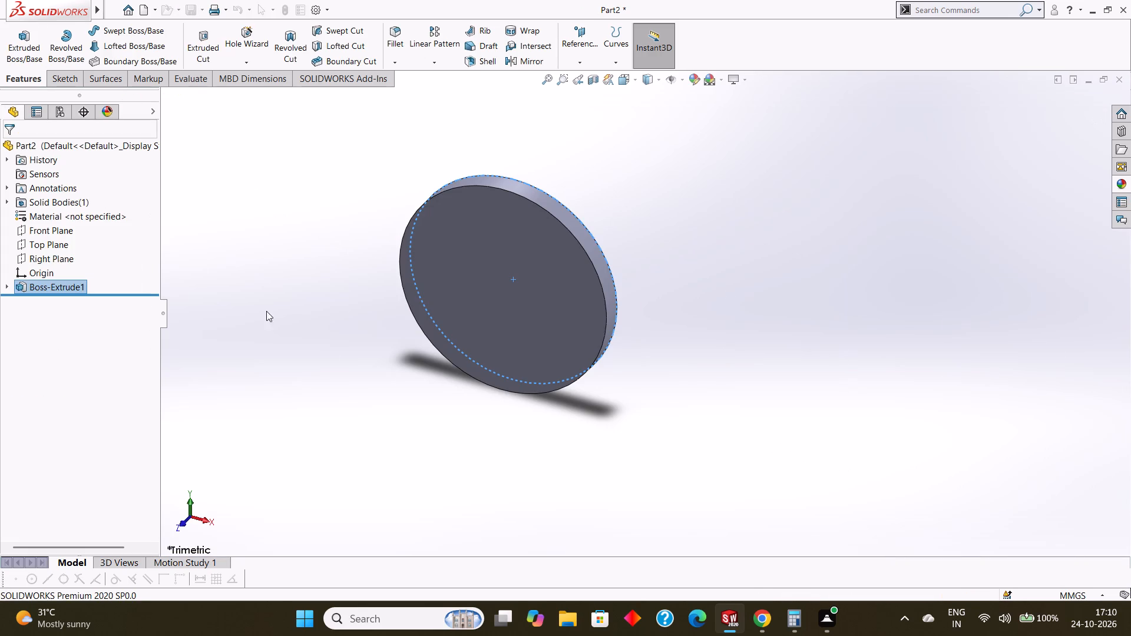
{"action": "left_click", "coordinate": [389, 365]}
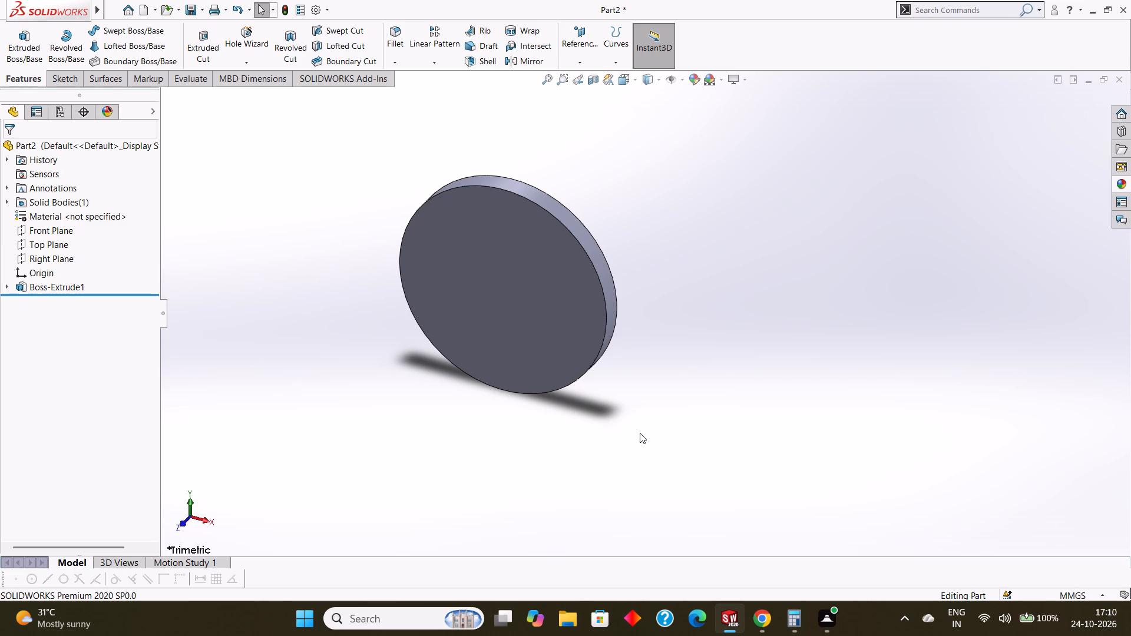
Examine the extruded disc from different angles.
{"action": "middle_click_drag", "start_coordinate": [630, 407], "coordinate": [647, 366]}
{"action": "middle_click_drag", "start_coordinate": [653, 389], "coordinate": [658, 368]}
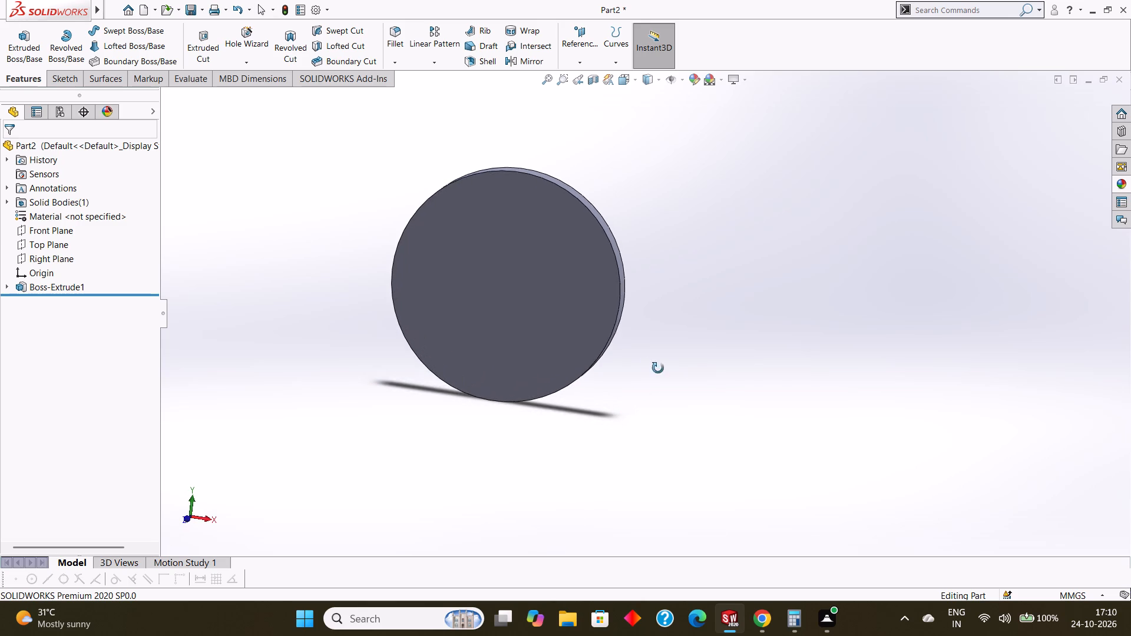
{"action": "middle_click_drag", "start_coordinate": [658, 368], "coordinate": [662, 360]}
{"action": "scroll", "coordinate": [663, 363], "scroll_direction": "up", "scroll_amount": 2}
{"action": "middle_click_drag", "start_coordinate": [663, 363], "coordinate": [657, 346]}
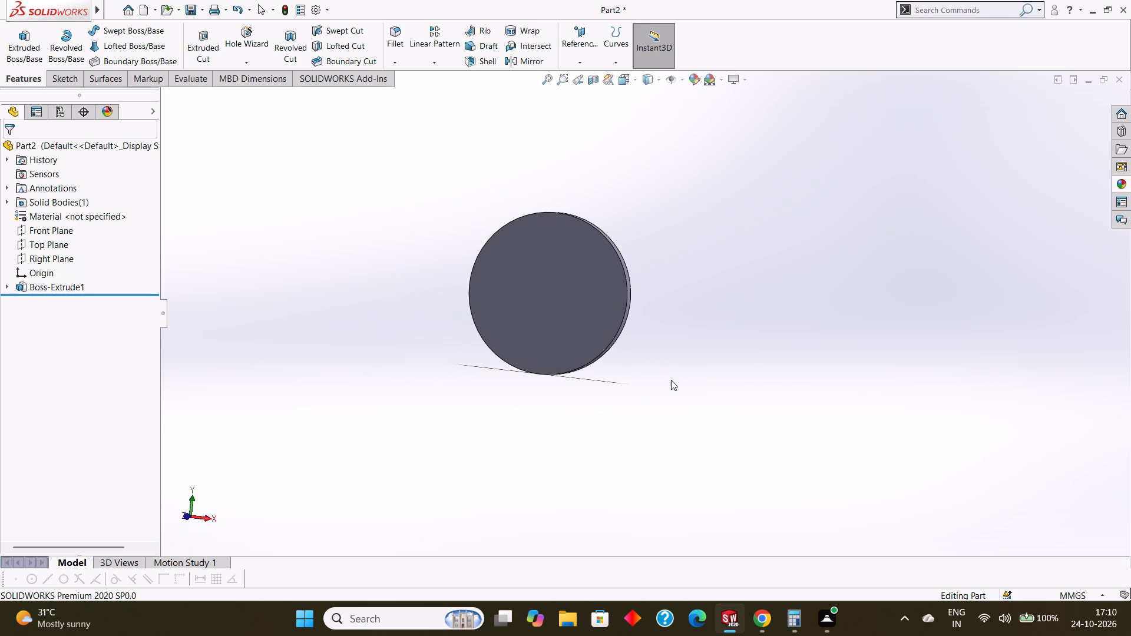
{"action": "middle_click_drag", "start_coordinate": [668, 371], "coordinate": [669, 340]}
{"action": "middle_click_drag", "start_coordinate": [677, 390], "coordinate": [672, 360]}
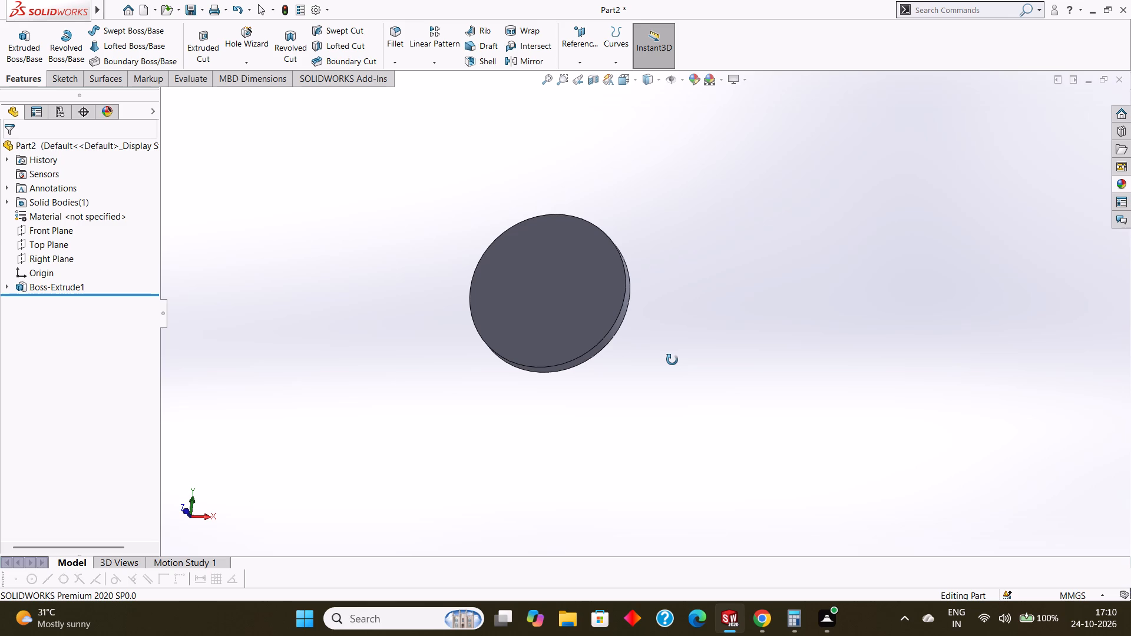
{"action": "middle_click_drag", "start_coordinate": [672, 360], "coordinate": [673, 339]}
{"action": "middle_click_drag", "start_coordinate": [680, 376], "coordinate": [686, 361]}
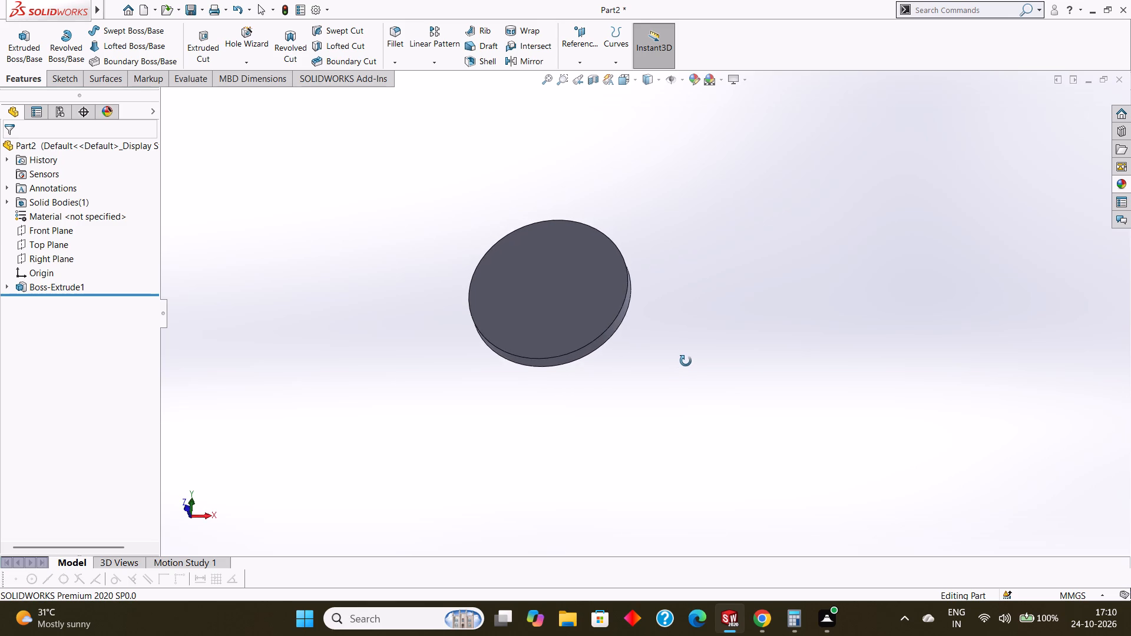
{"action": "middle_click_drag", "start_coordinate": [686, 361], "coordinate": [687, 357]}
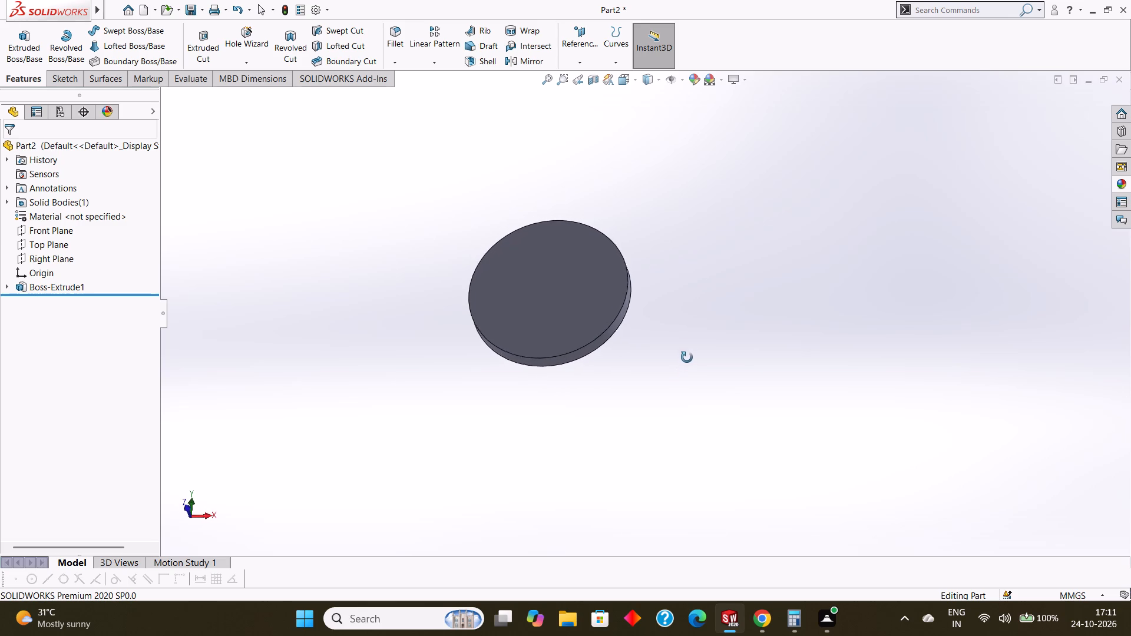
{"action": "middle_click_drag", "start_coordinate": [687, 357], "coordinate": [697, 366]}
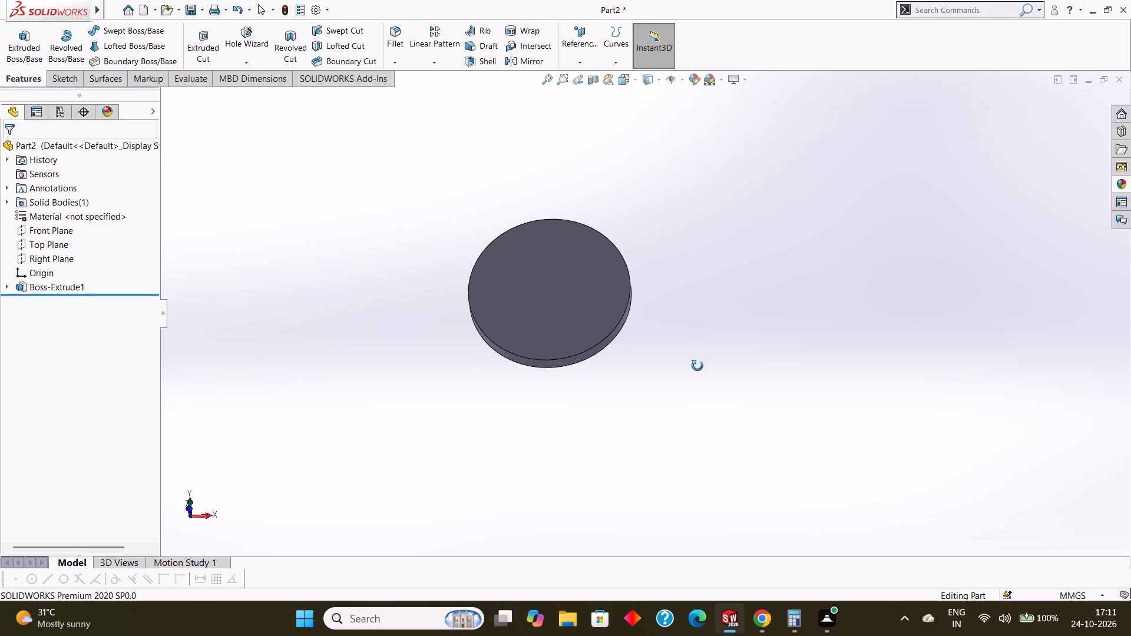
{"action": "middle_click_drag", "start_coordinate": [697, 366], "coordinate": [699, 355]}
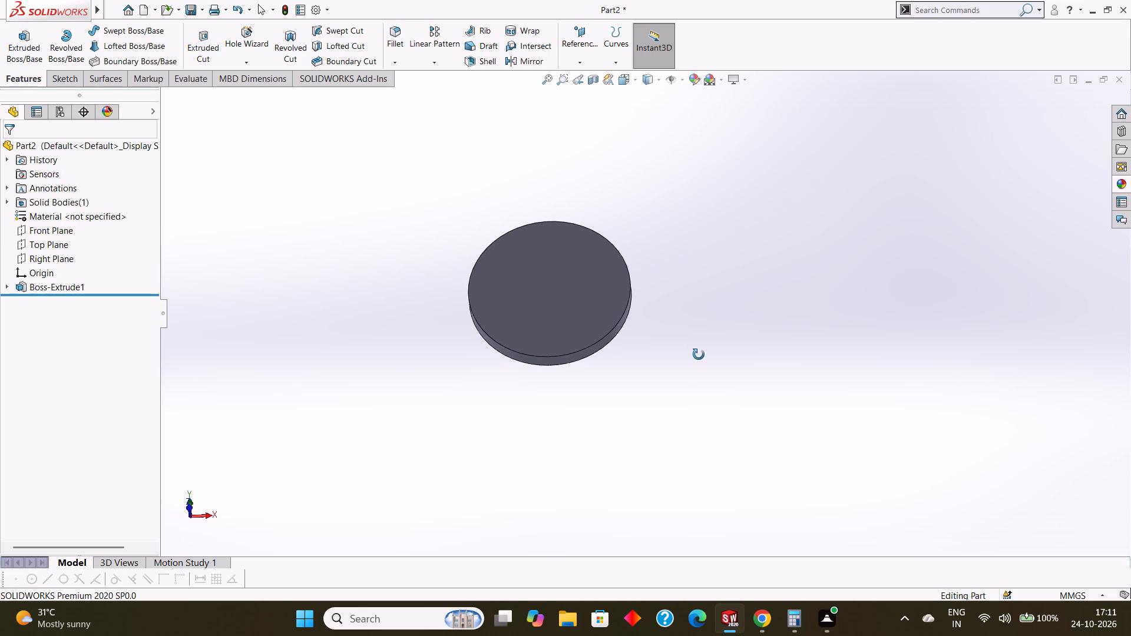
{"action": "middle_click_drag", "start_coordinate": [699, 355], "coordinate": [699, 354]}
{"action": "middle_click_drag", "start_coordinate": [699, 354], "coordinate": [699, 362]}
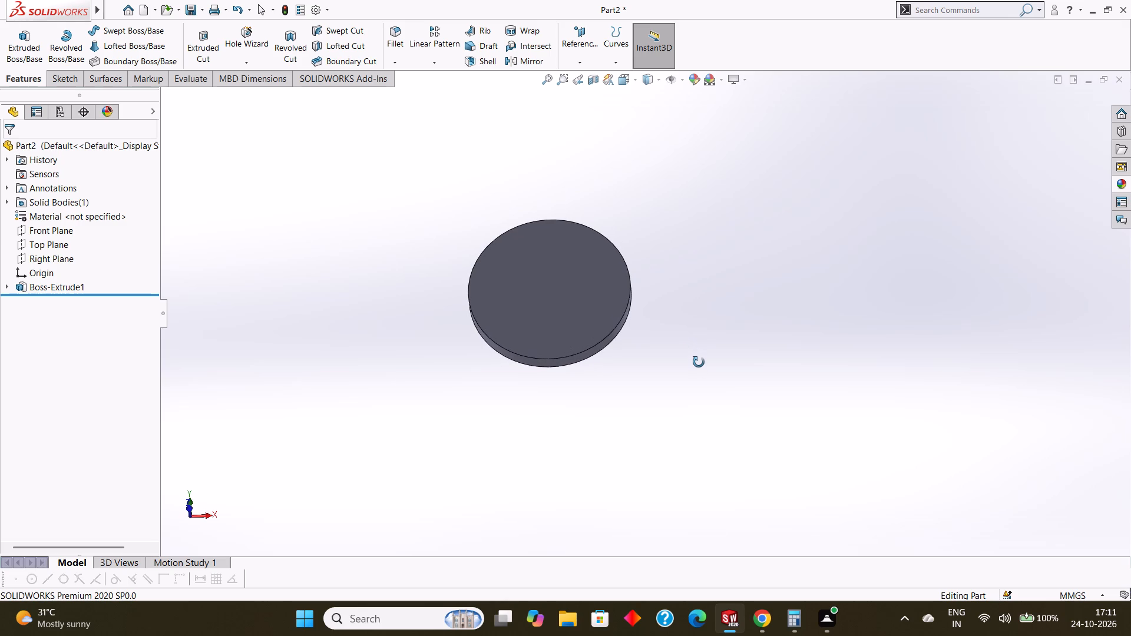
{"action": "middle_click_drag", "start_coordinate": [699, 362], "coordinate": [703, 346]}
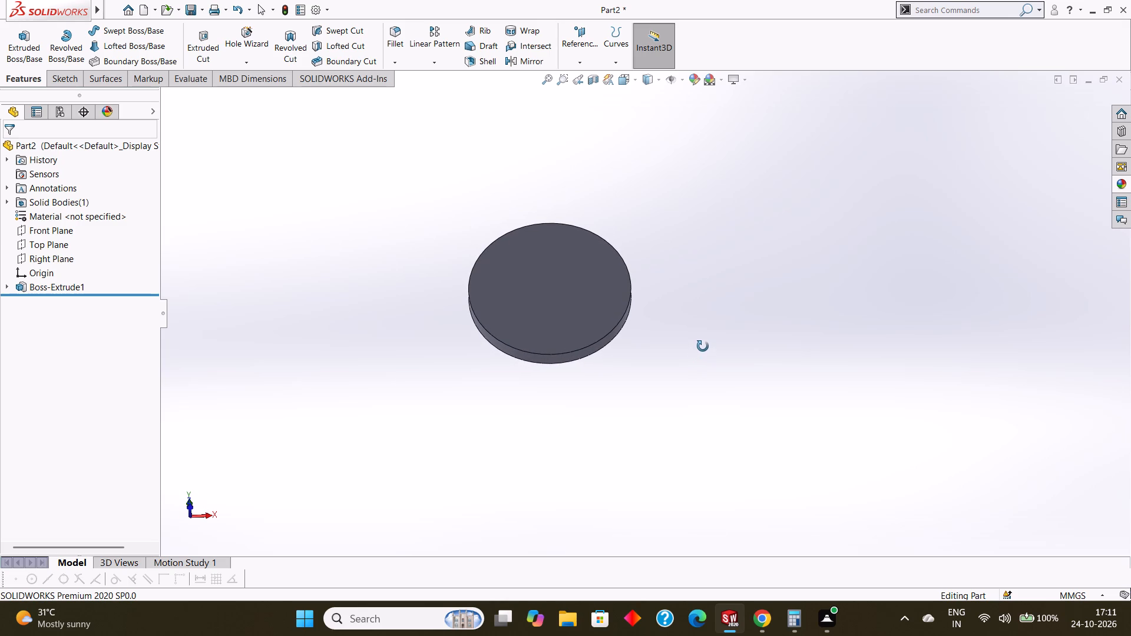
{"action": "middle_click_drag", "start_coordinate": [703, 346], "coordinate": [707, 347]}
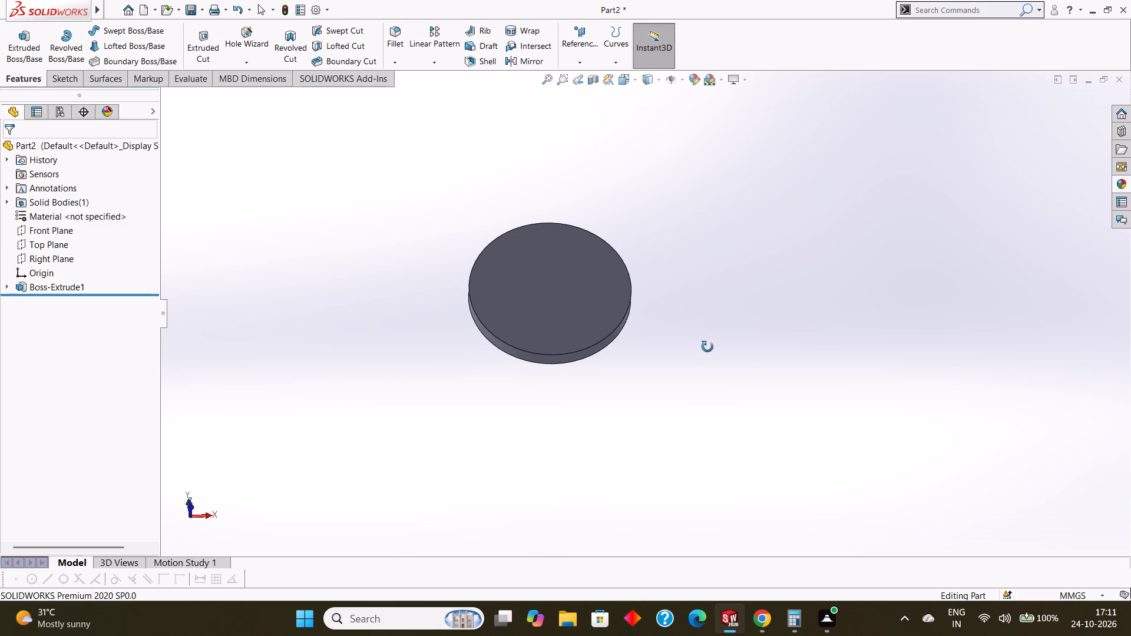
{"action": "middle_click_drag", "start_coordinate": [707, 347], "coordinate": [710, 346]}
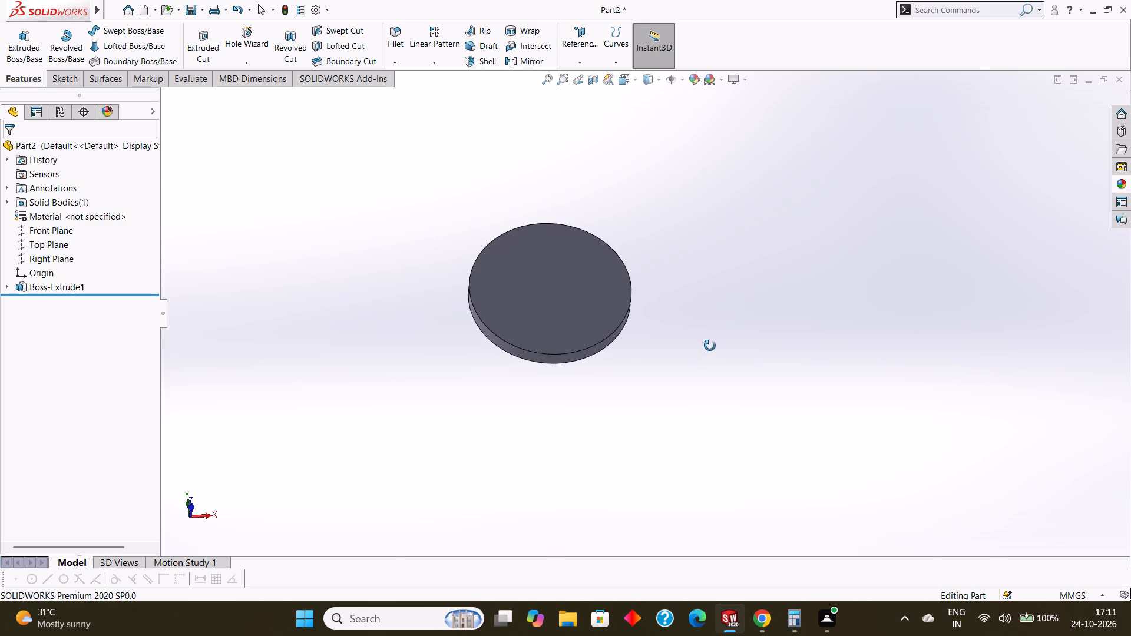
{"action": "middle_click_drag", "start_coordinate": [710, 346], "coordinate": [709, 351]}
Open a new sketch on the disc's flat front face and view it face-on.
{"action": "left_click", "coordinate": [561, 280]}
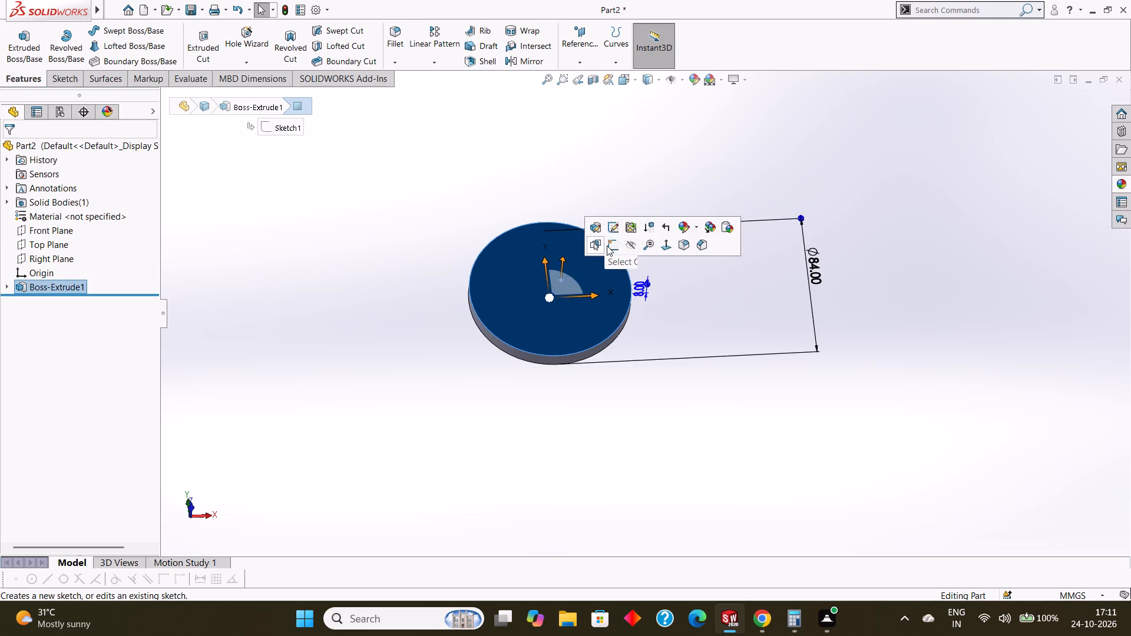
{"action": "left_click", "coordinate": [607, 246]}
{"action": "key", "text": "ctrl+8"}
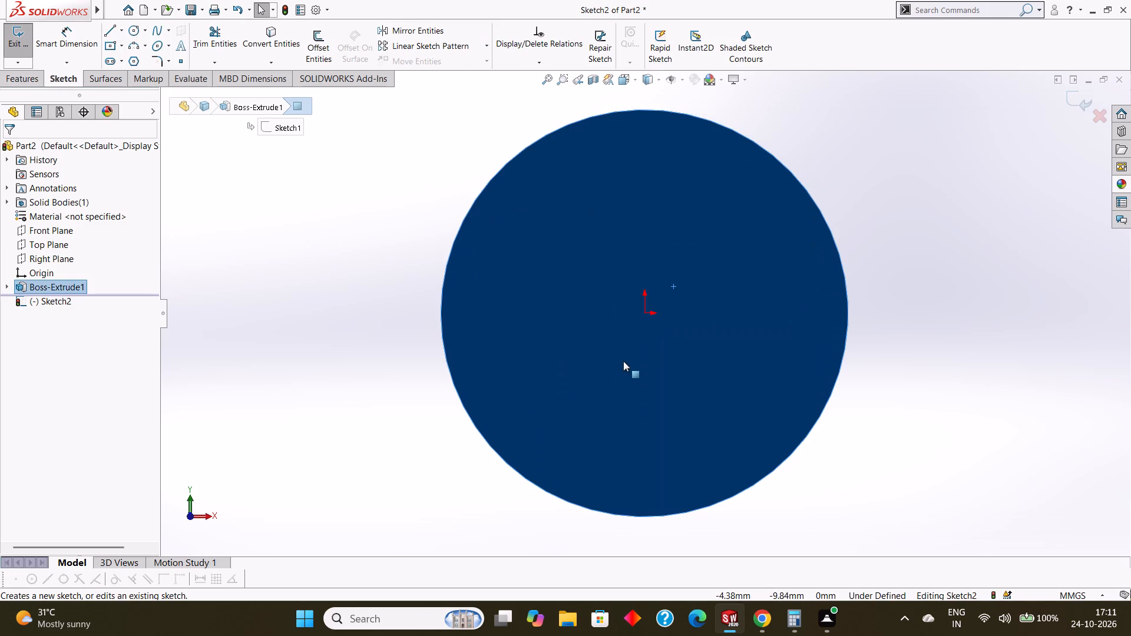
{"action": "key", "text": "Escape"}
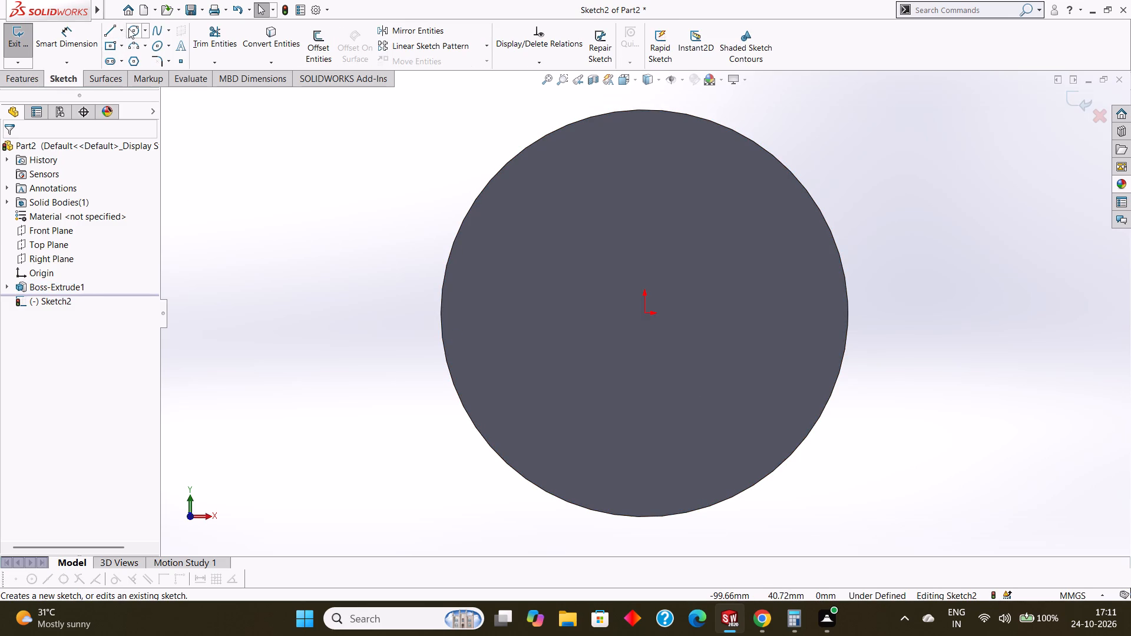
Draw a circle centred on the origin of the disc face with a radius of 20 mm.
{"action": "left_click", "coordinate": [128, 28]}
{"action": "left_click_drag", "start_coordinate": [646, 314], "coordinate": [711, 385]}
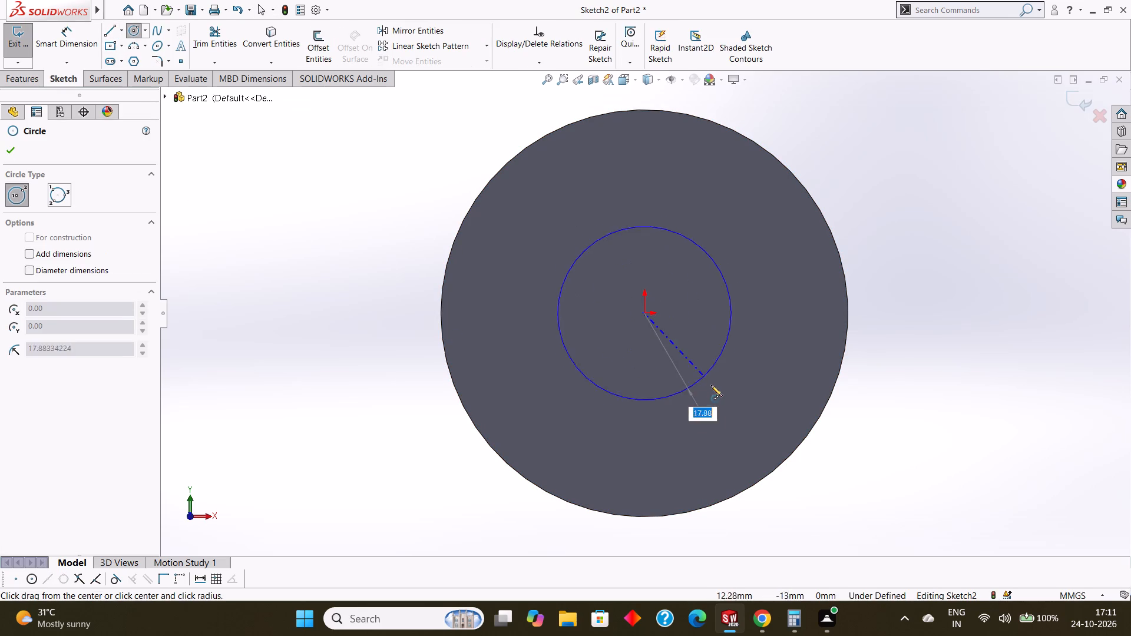
{"action": "left_click_drag", "start_coordinate": [711, 385], "coordinate": [712, 386]}
{"action": "key", "text": "BackSpace"}
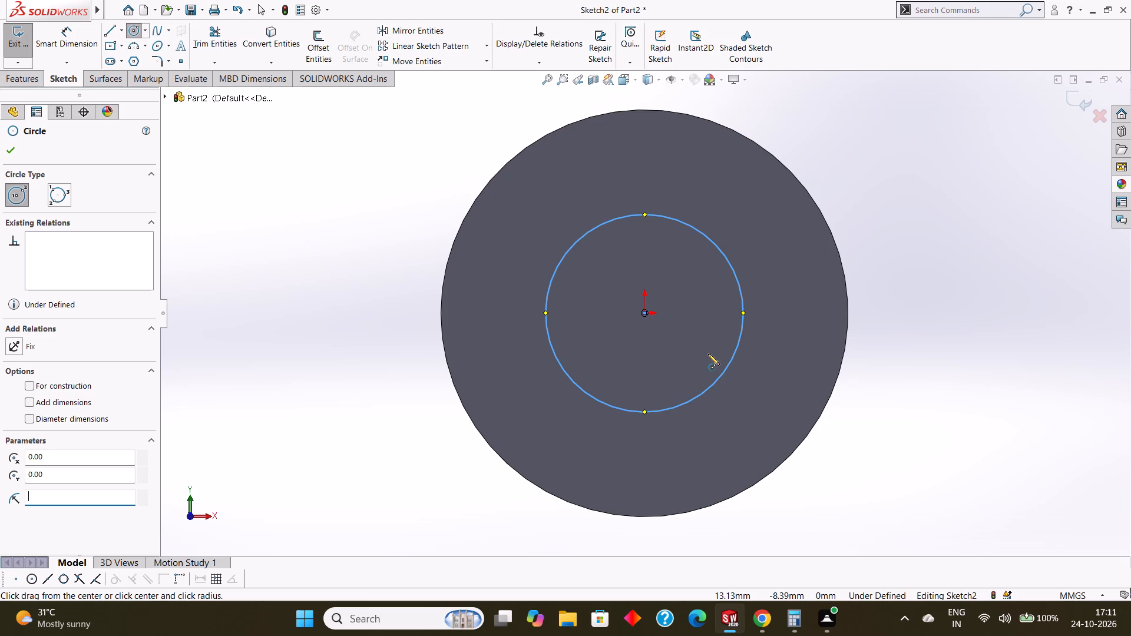
{"action": "type", "text": "20"}
{"action": "key", "text": "Return"}
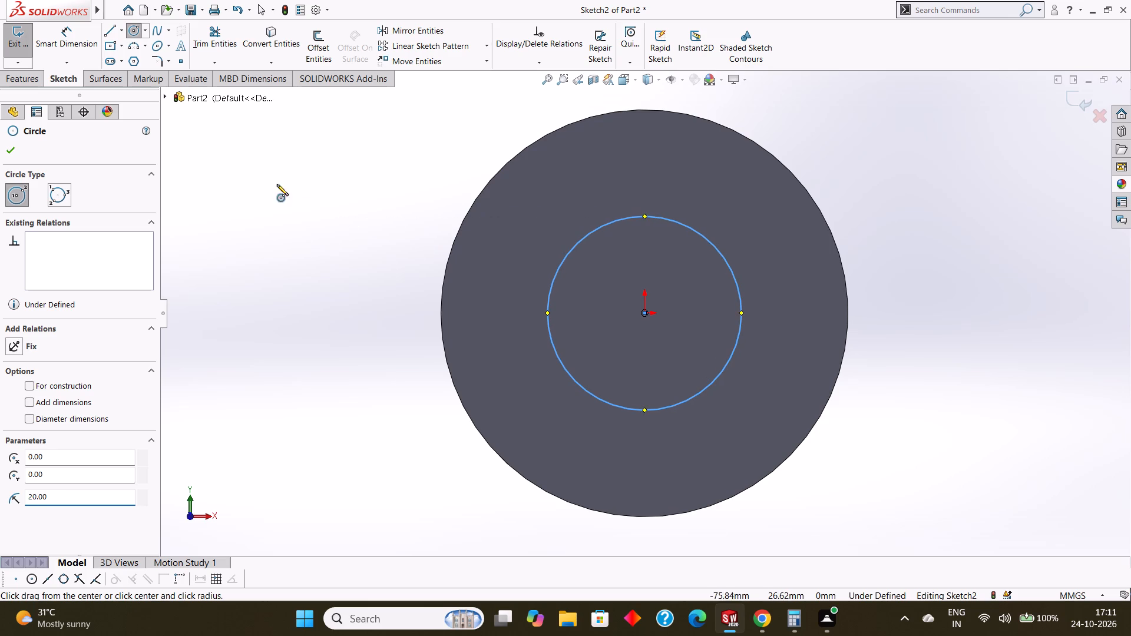
{"action": "left_click", "coordinate": [13, 148]}
Add a driving diameter dimension to the inner circle, placed outside the disc, and accept its value.
{"action": "left_click", "coordinate": [77, 45]}
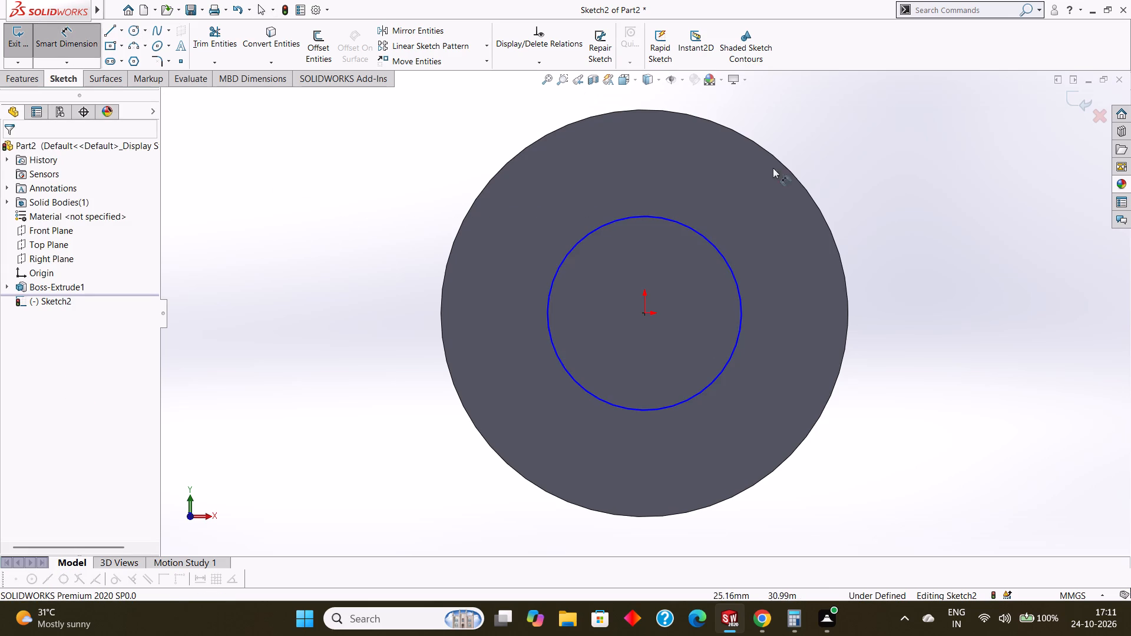
{"action": "left_click", "coordinate": [695, 227]}
{"action": "left_click", "coordinate": [945, 230]}
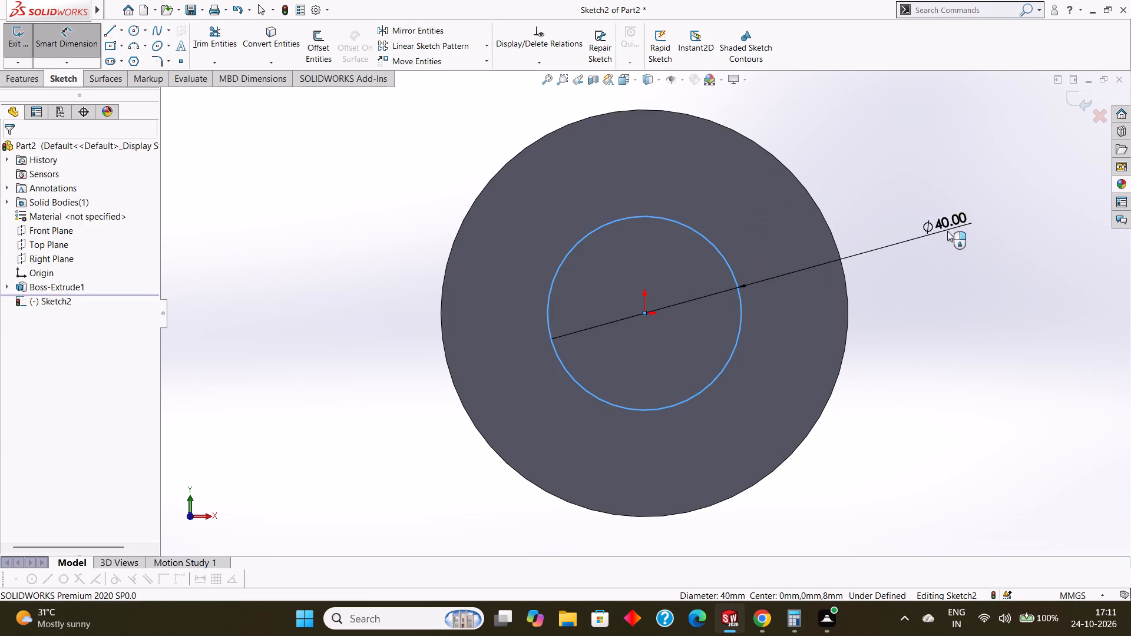
{"action": "left_click", "coordinate": [891, 214]}
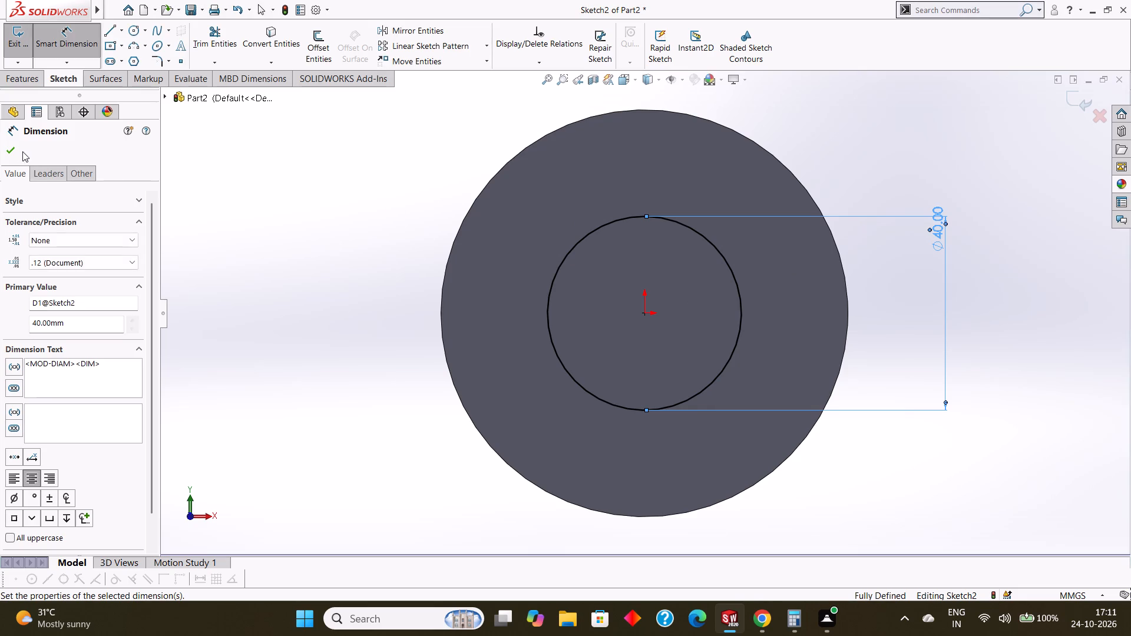
{"action": "left_click", "coordinate": [13, 151]}
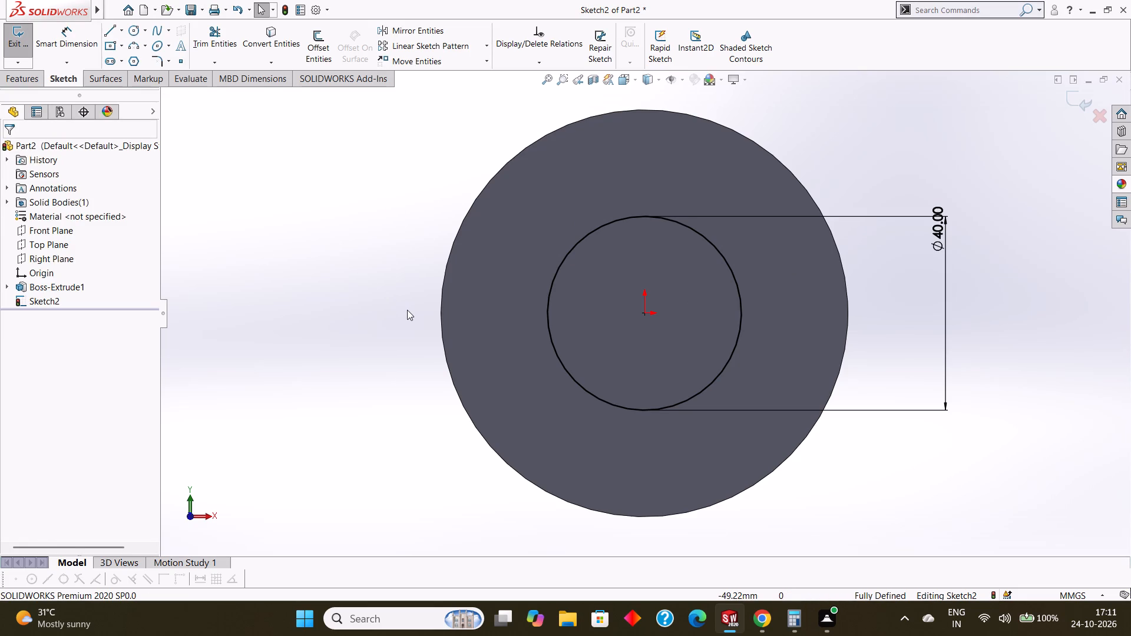
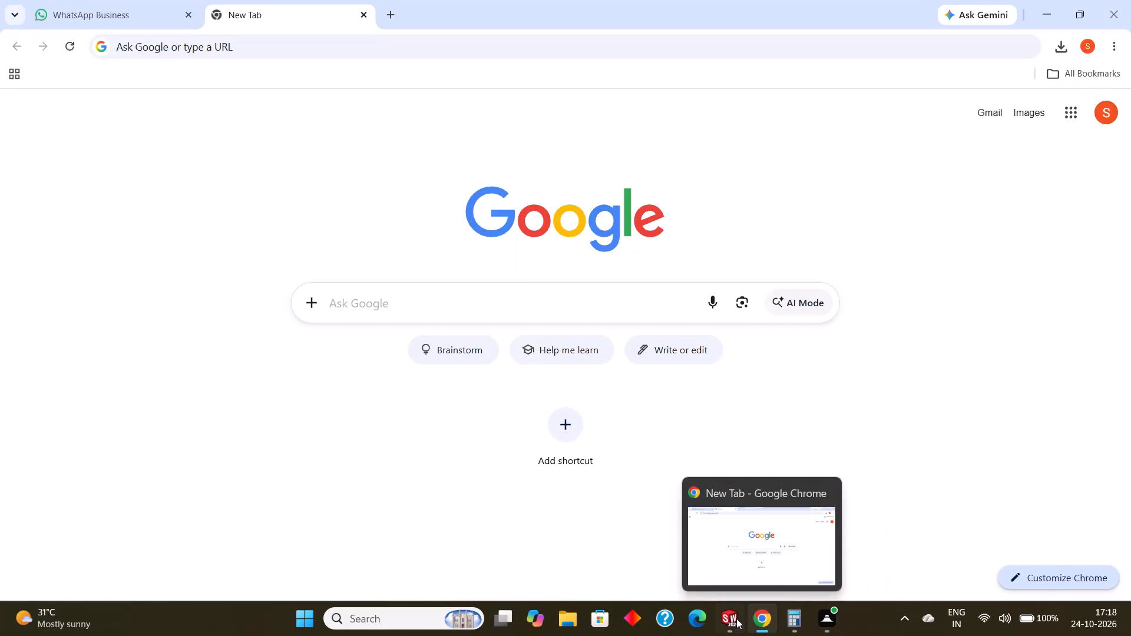
Switch to SOLIDWORKS and examine the circle sketch on the disc face from tilted angles and face-on.
{"action": "left_click", "coordinate": [735, 618]}
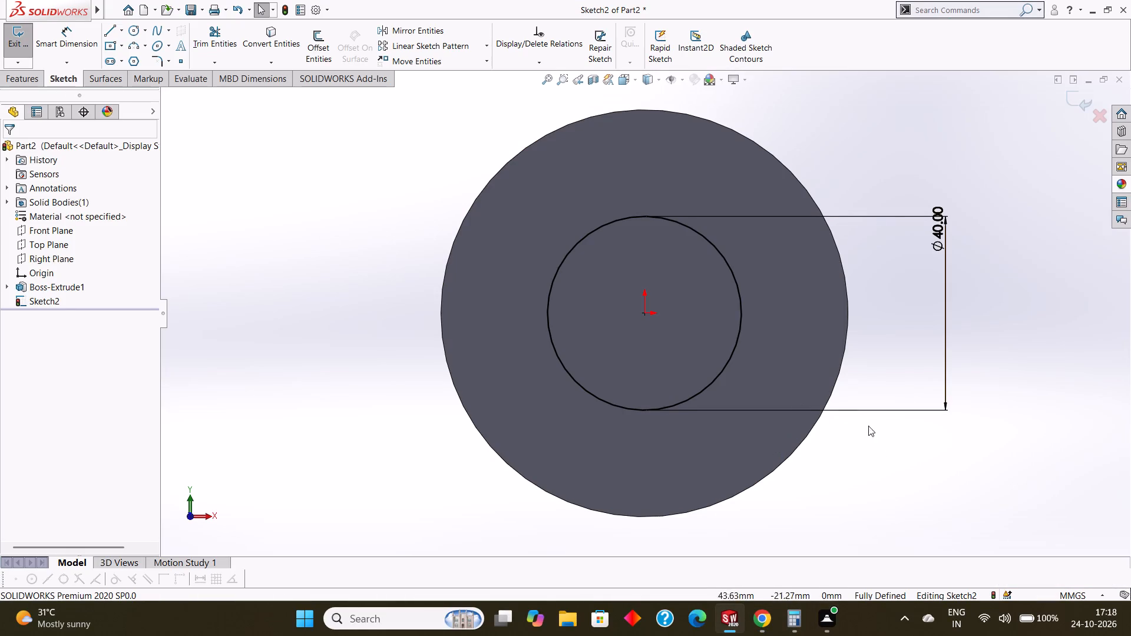
{"action": "middle_click_drag", "start_coordinate": [894, 461], "coordinate": [898, 373]}
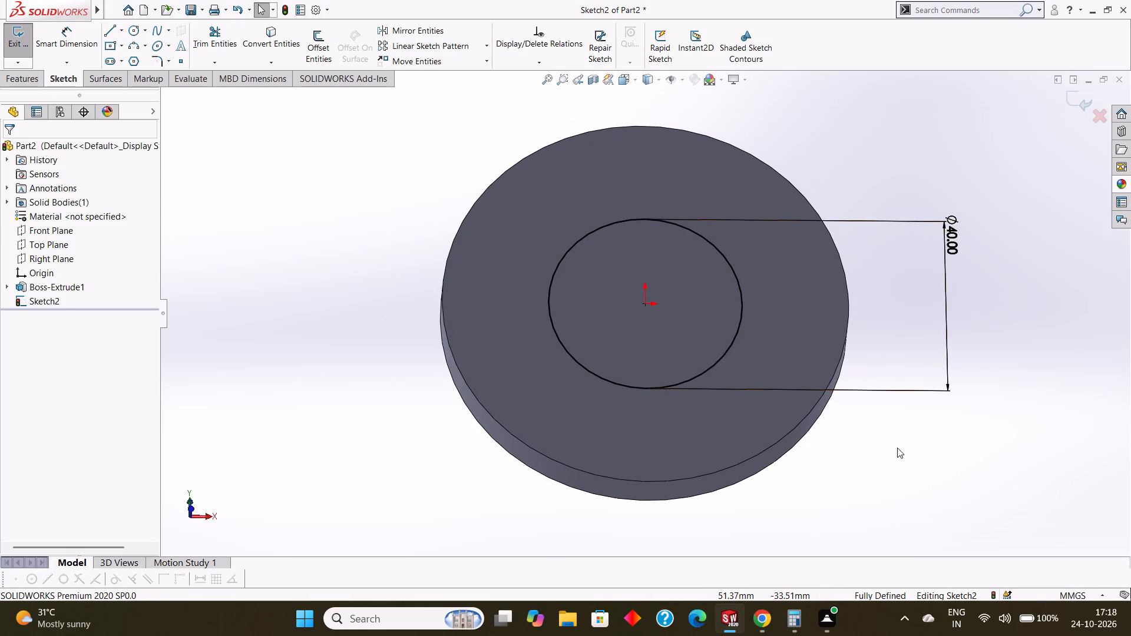
{"action": "middle_click_drag", "start_coordinate": [895, 462], "coordinate": [895, 450]}
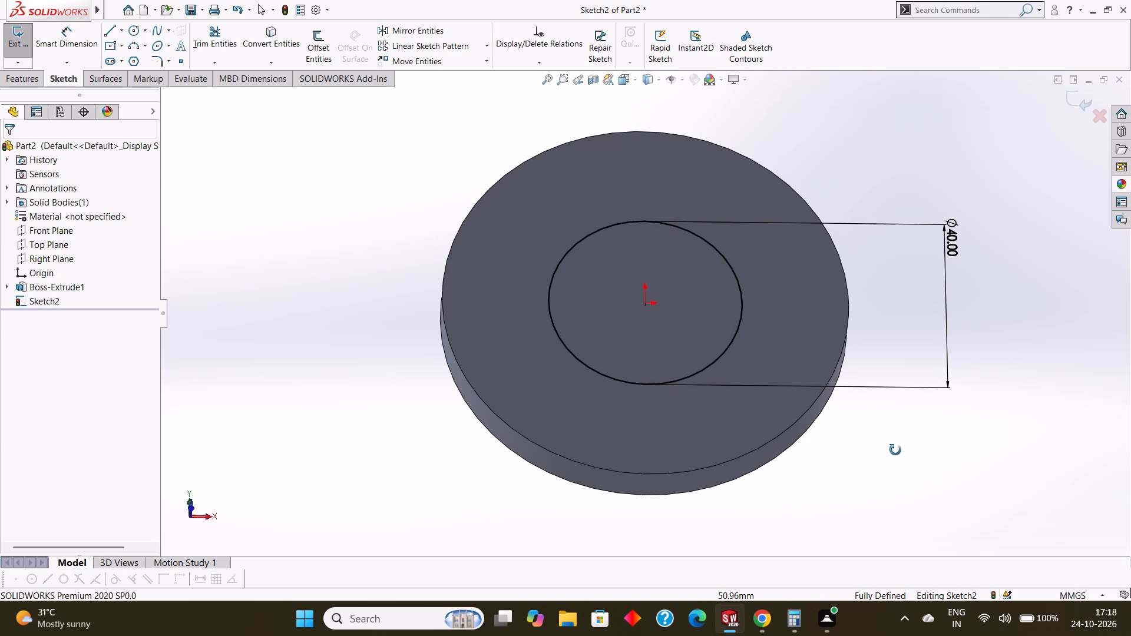
{"action": "middle_click_drag", "start_coordinate": [895, 450], "coordinate": [896, 457]}
{"action": "middle_click_drag", "start_coordinate": [896, 457], "coordinate": [905, 478]}
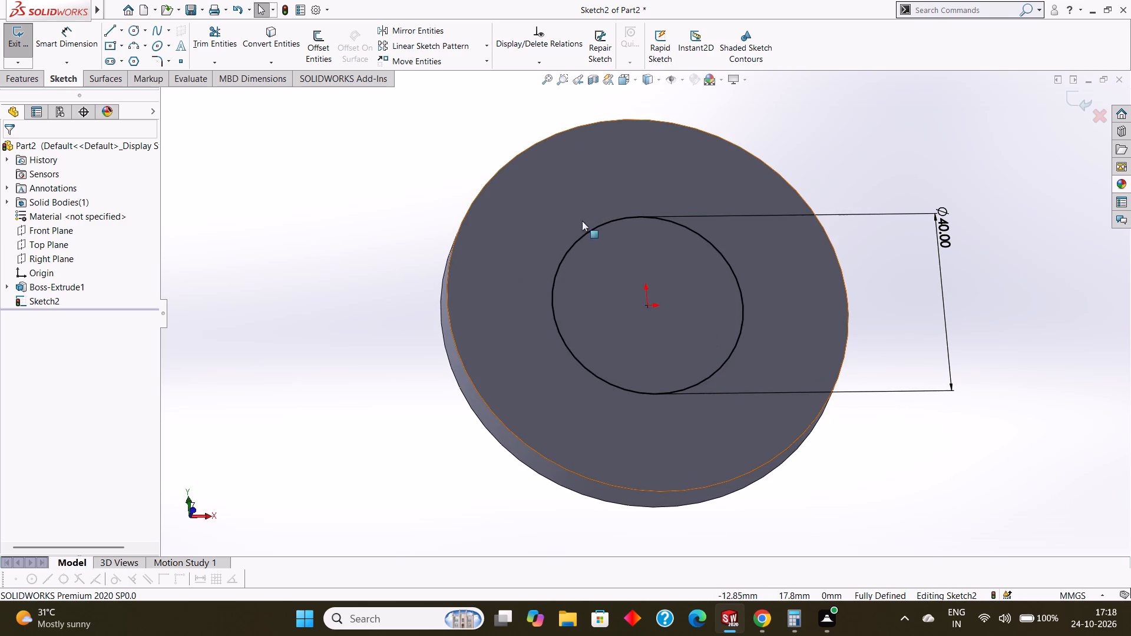
{"action": "left_click", "coordinate": [594, 190]}
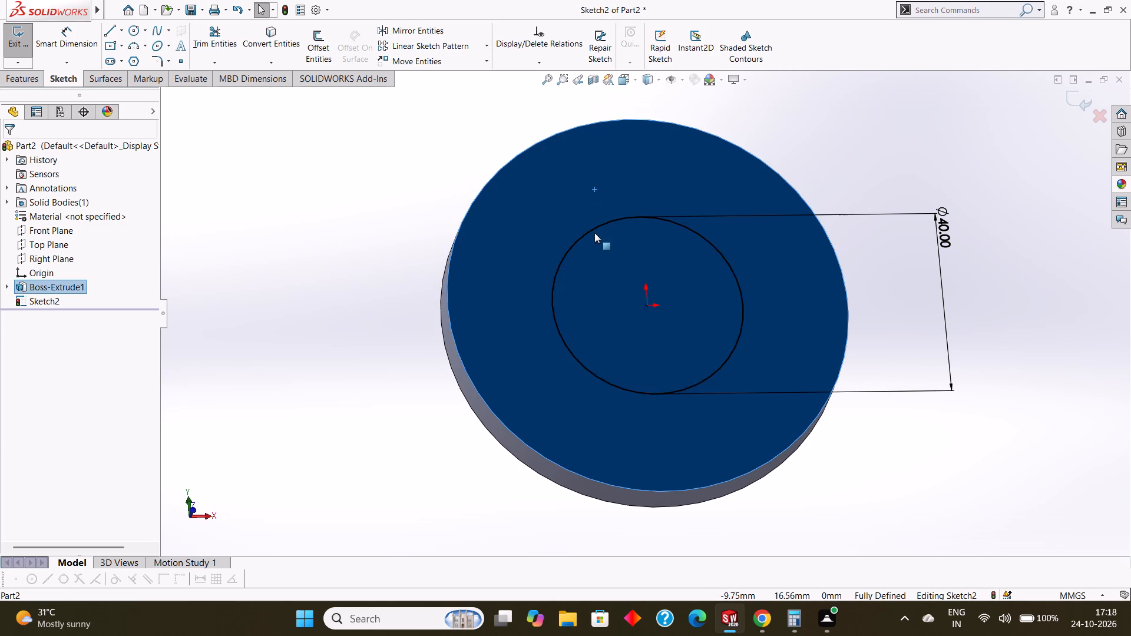
{"action": "key", "text": "ctrl+8"}
{"action": "key", "text": "Escape"}
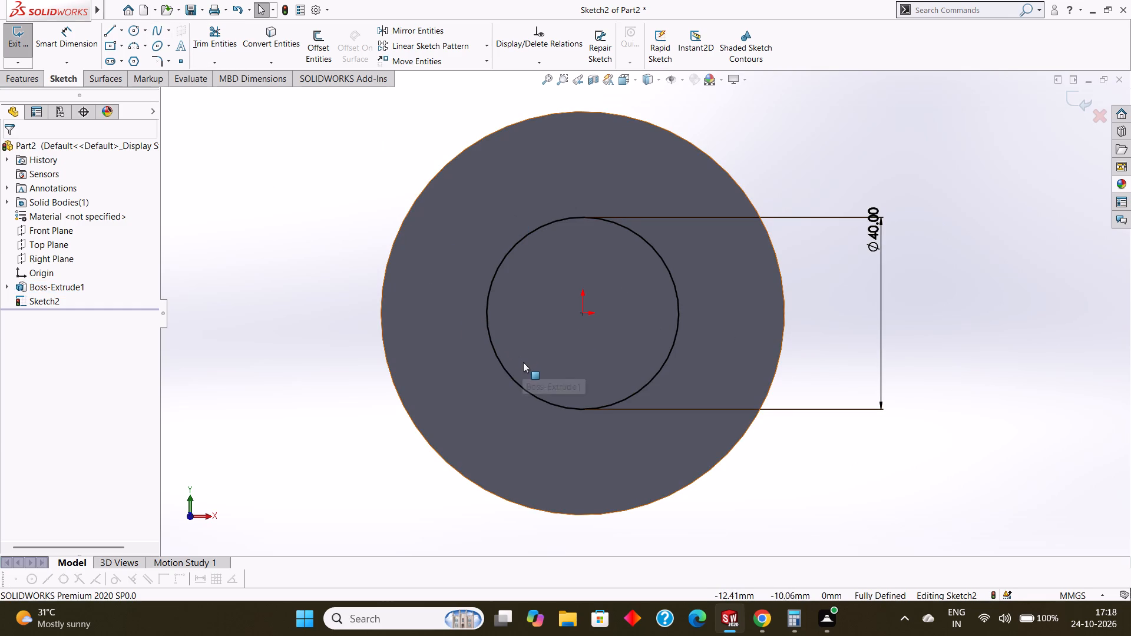
{"action": "middle_click_drag", "start_coordinate": [530, 369], "coordinate": [534, 330]}
Extrude the concentric circle as a blind boss 40 mm outward from the disc face, merged with the disc.
{"action": "left_click", "coordinate": [36, 85]}
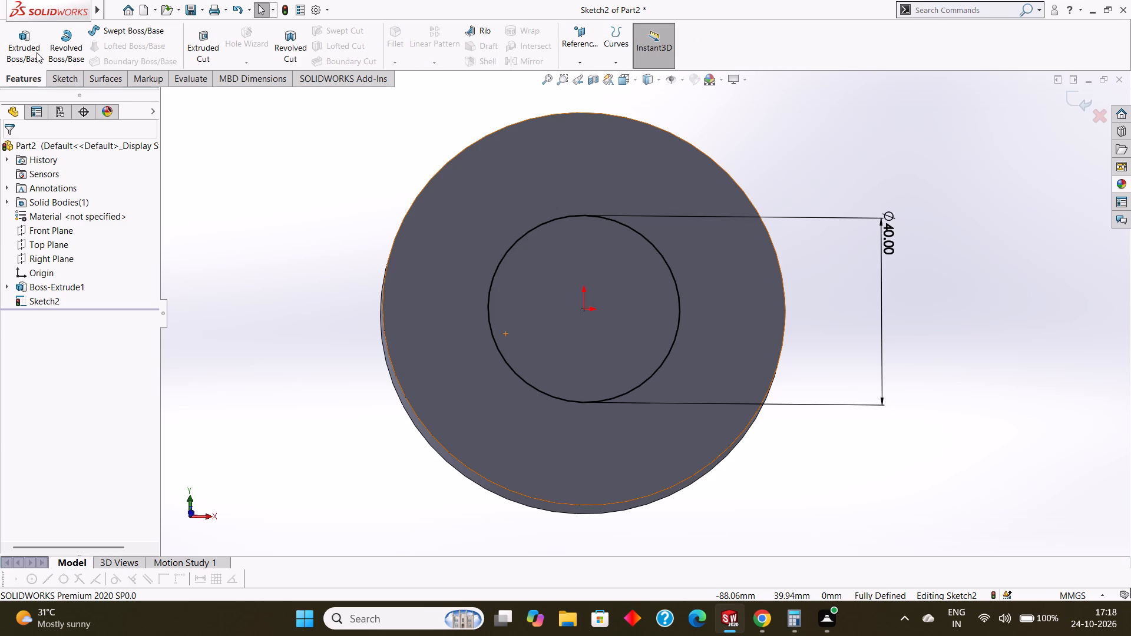
{"action": "left_click", "coordinate": [37, 51]}
{"action": "middle_click_drag", "start_coordinate": [783, 425], "coordinate": [783, 423]}
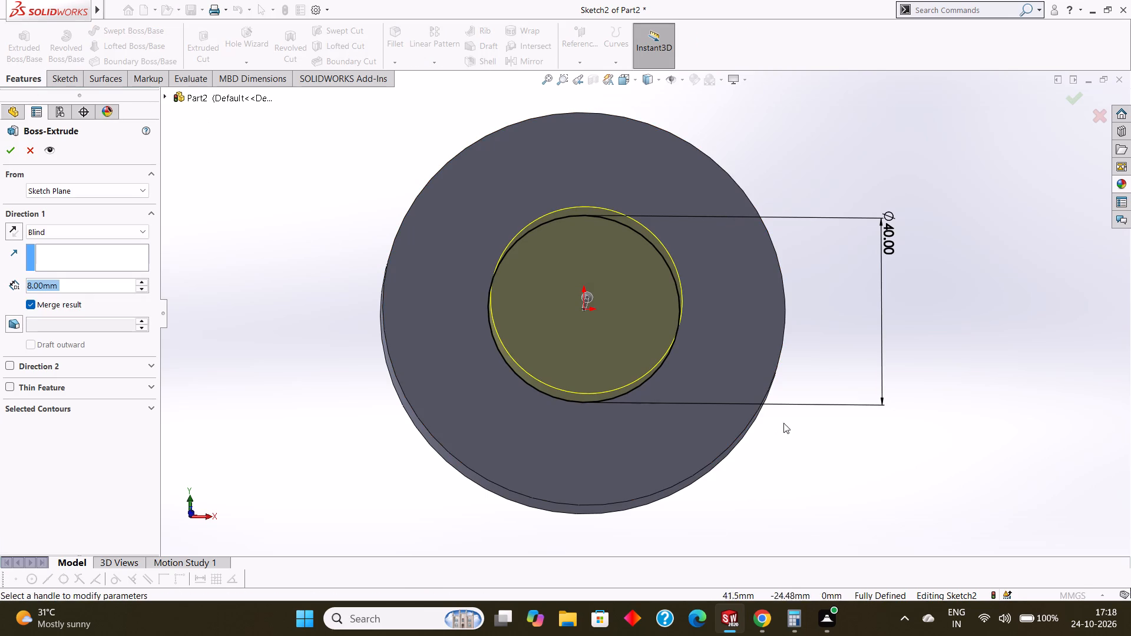
{"action": "middle_click_drag", "start_coordinate": [783, 423], "coordinate": [786, 360]}
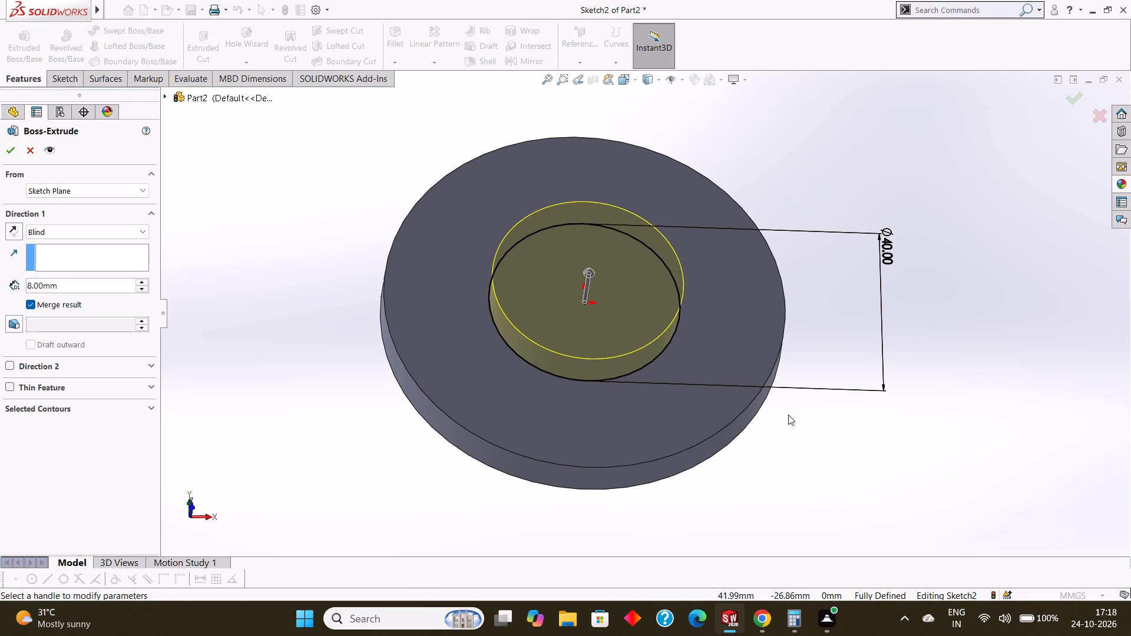
{"action": "middle_click_drag", "start_coordinate": [788, 406], "coordinate": [788, 388]}
{"action": "scroll", "coordinate": [788, 388], "scroll_direction": "up", "scroll_amount": 1}
{"action": "middle_click_drag", "start_coordinate": [788, 388], "coordinate": [789, 372]}
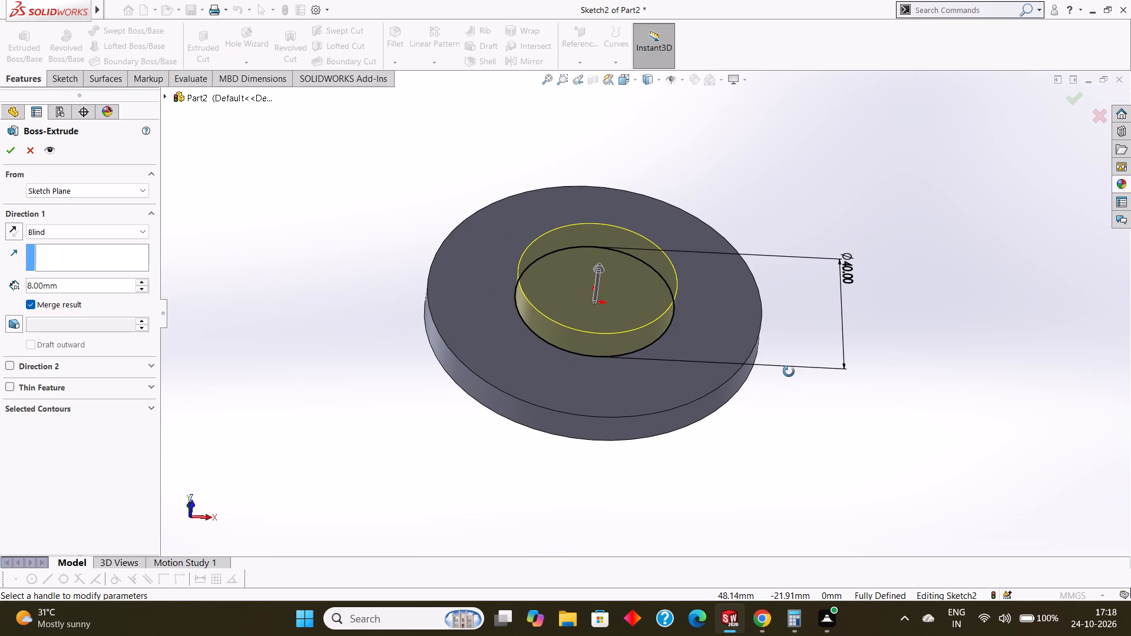
{"action": "middle_click_drag", "start_coordinate": [789, 372], "coordinate": [796, 364]}
{"action": "middle_click_drag", "start_coordinate": [783, 389], "coordinate": [784, 370]}
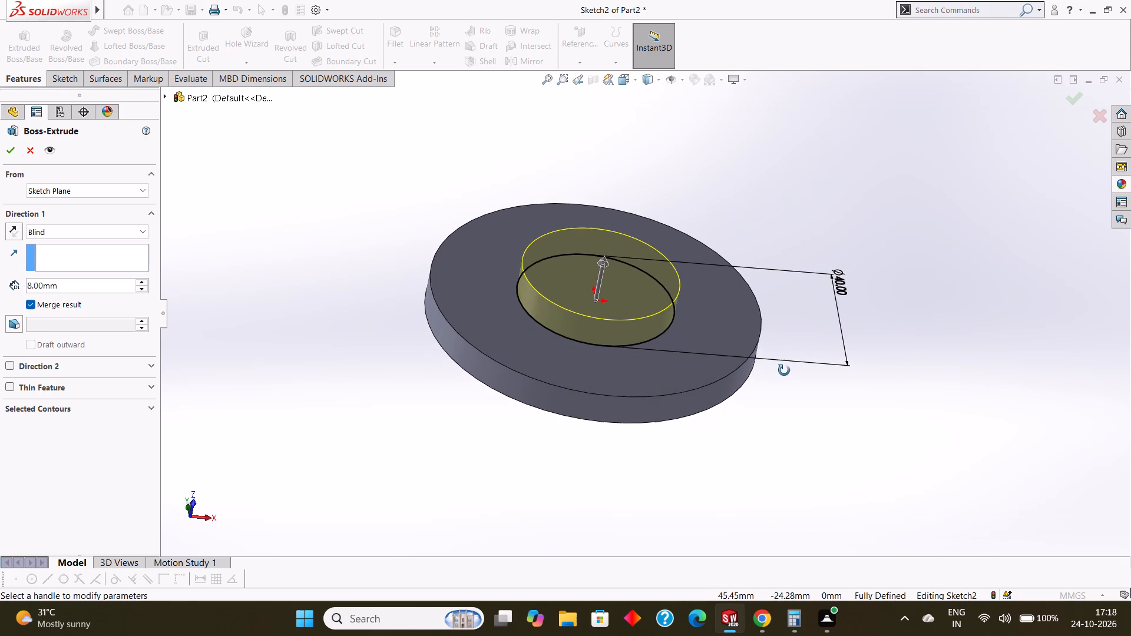
{"action": "middle_click_drag", "start_coordinate": [784, 370], "coordinate": [789, 373]}
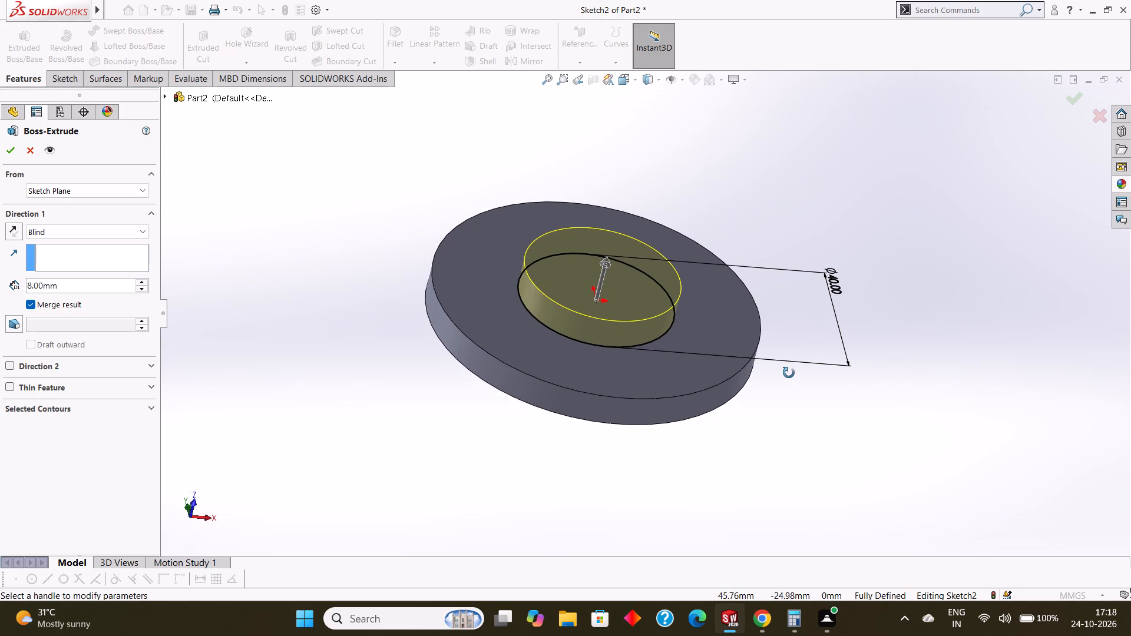
{"action": "middle_click_drag", "start_coordinate": [789, 373], "coordinate": [792, 380]}
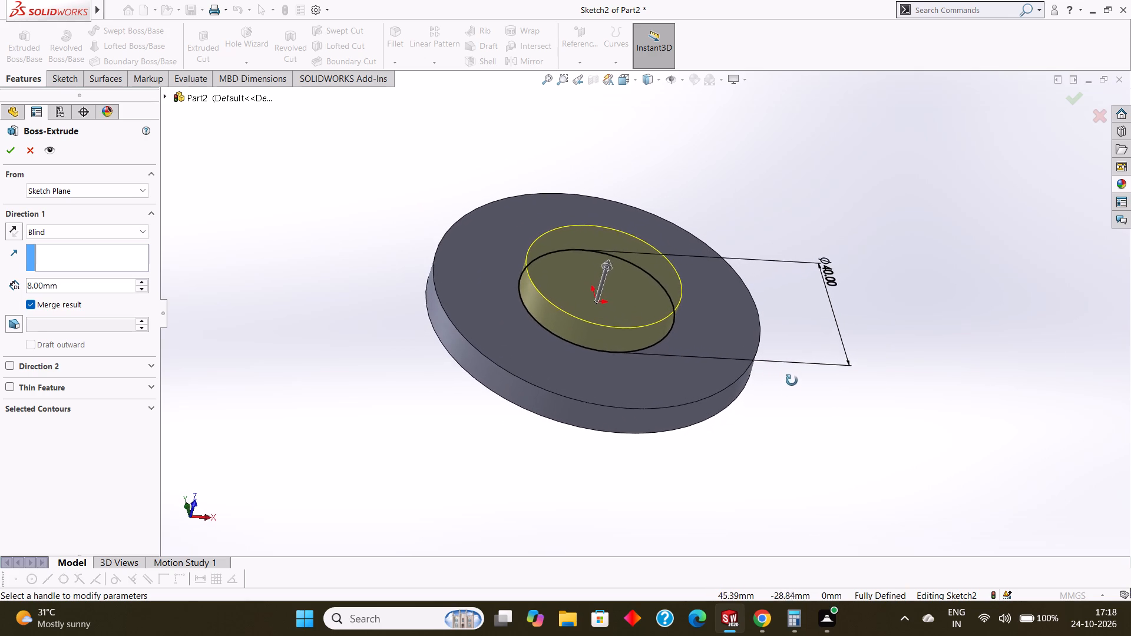
{"action": "middle_click_drag", "start_coordinate": [792, 380], "coordinate": [790, 367]}
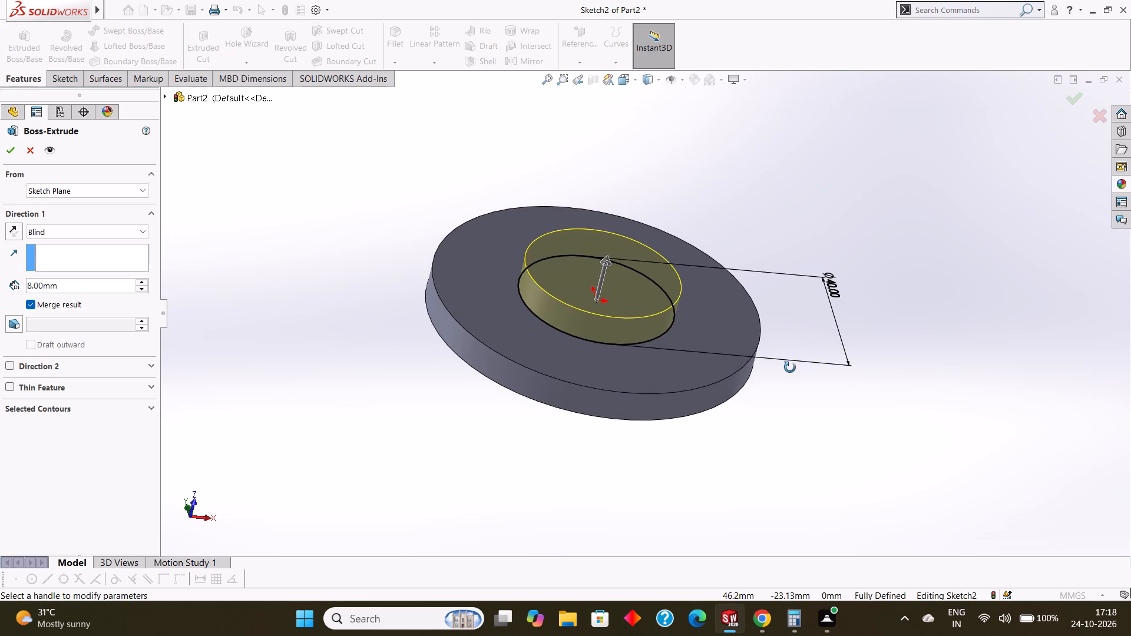
{"action": "middle_click_drag", "start_coordinate": [790, 367], "coordinate": [791, 363]}
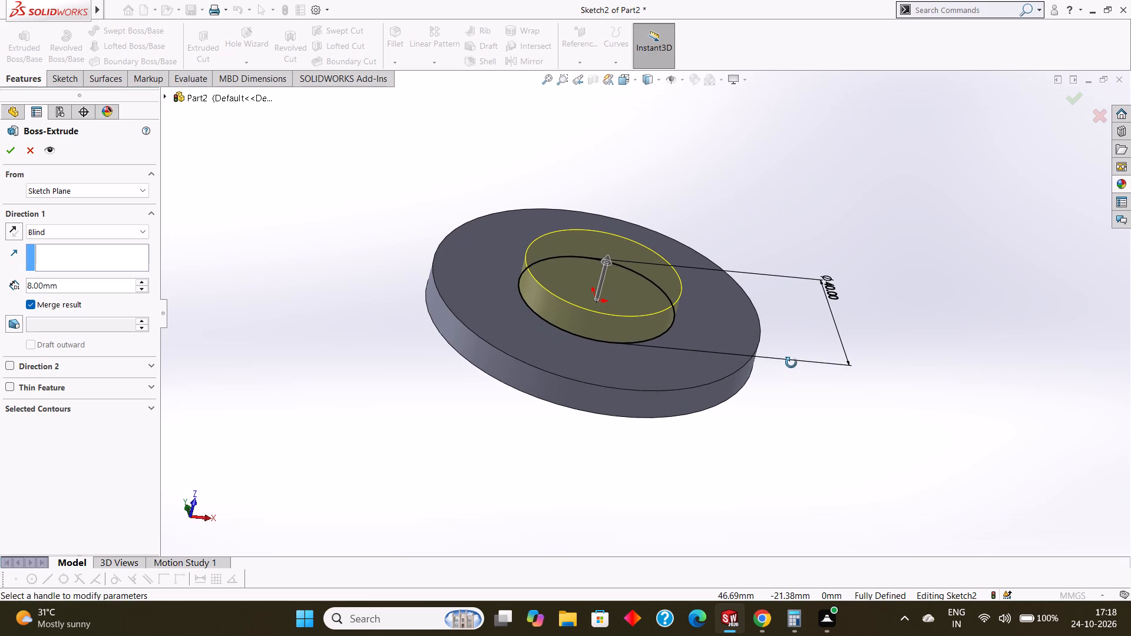
{"action": "middle_click_drag", "start_coordinate": [791, 363], "coordinate": [795, 380]}
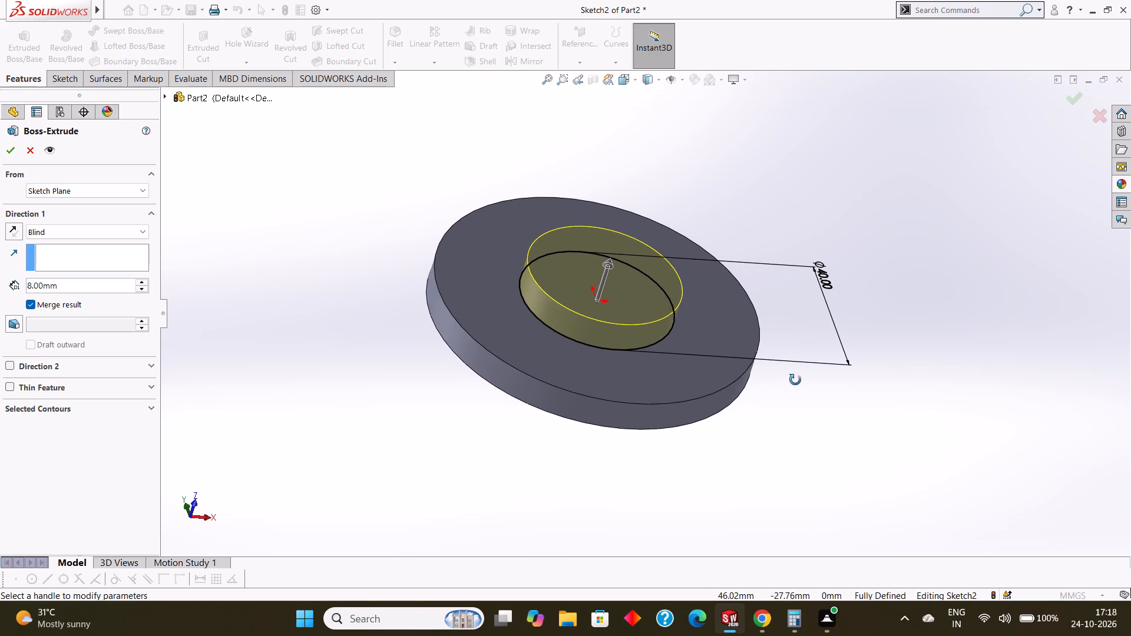
{"action": "middle_click_drag", "start_coordinate": [795, 380], "coordinate": [795, 360]}
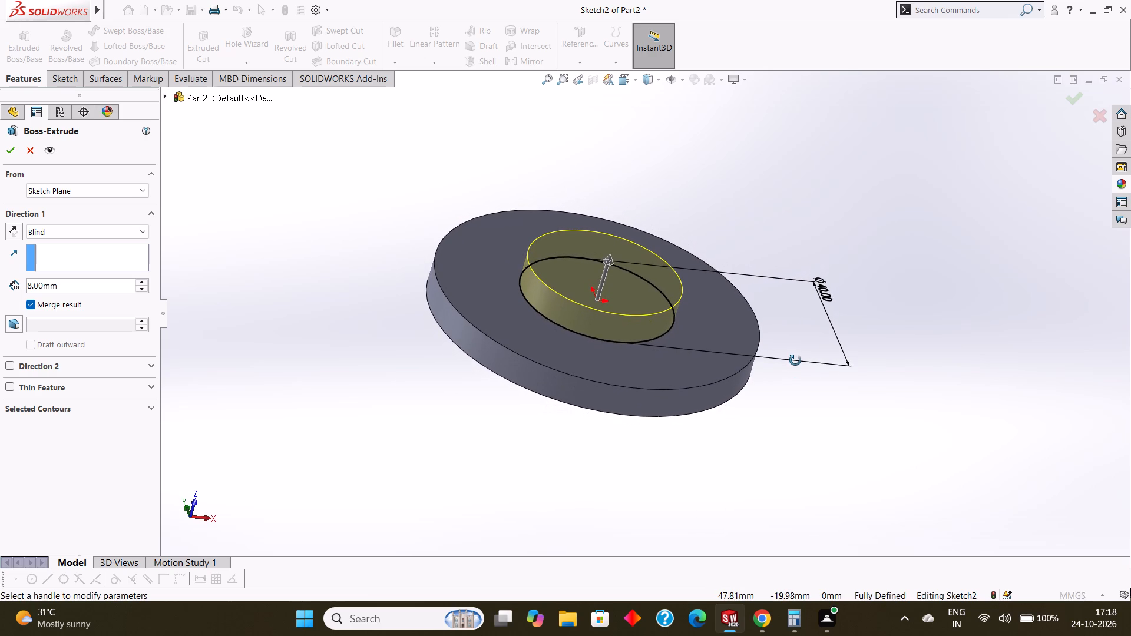
{"action": "middle_click_drag", "start_coordinate": [795, 360], "coordinate": [798, 365]}
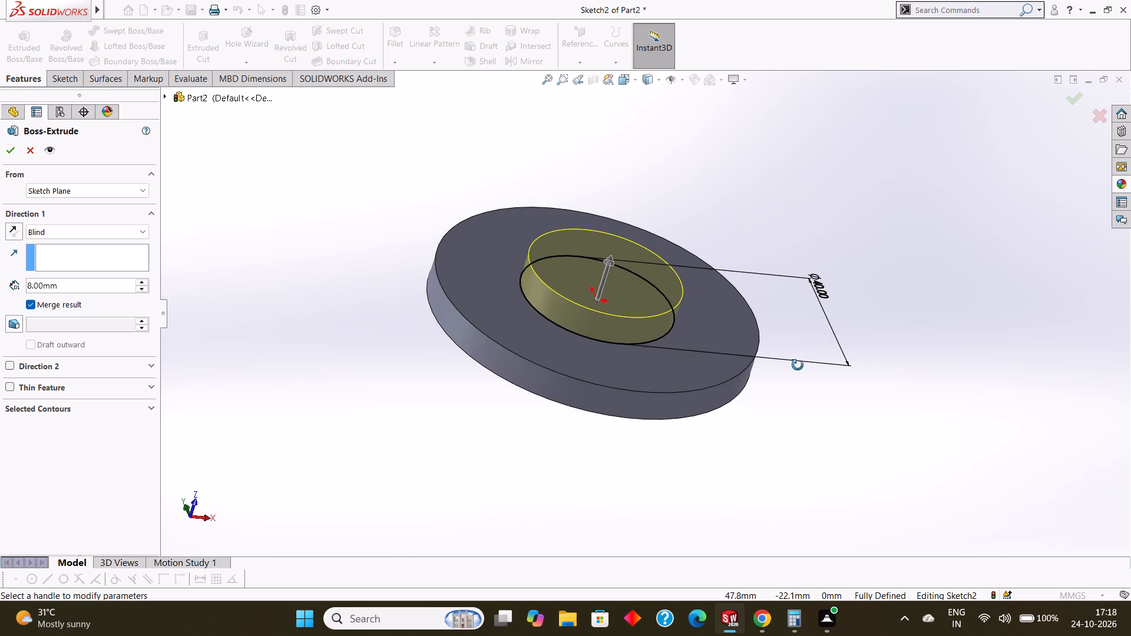
{"action": "middle_click_drag", "start_coordinate": [798, 365], "coordinate": [798, 366]}
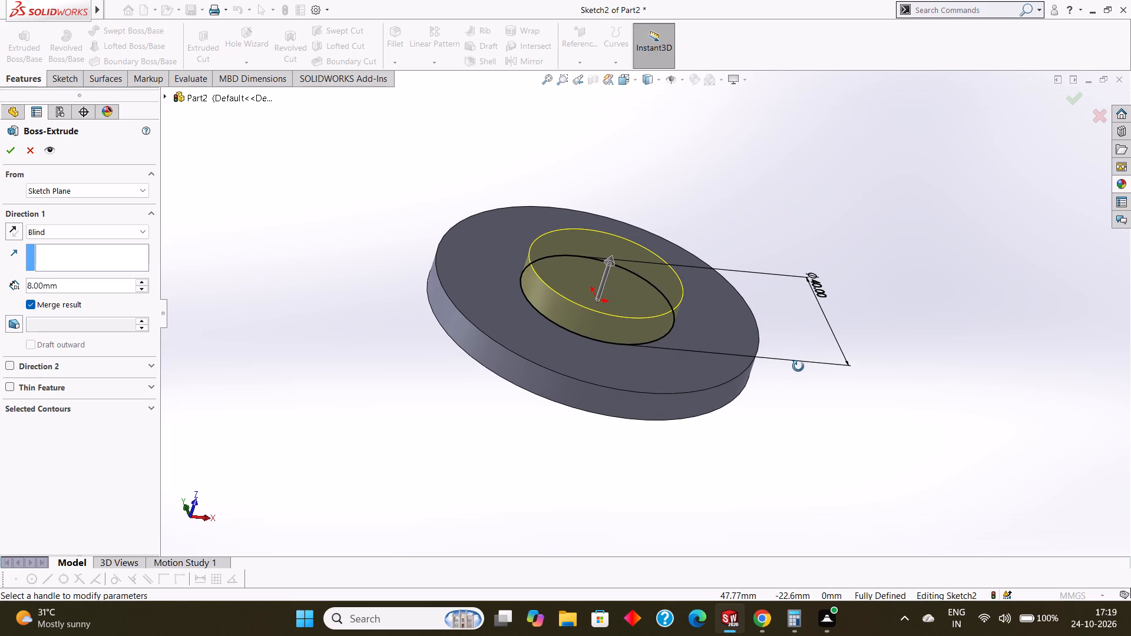
{"action": "middle_click_drag", "start_coordinate": [798, 366], "coordinate": [798, 351]}
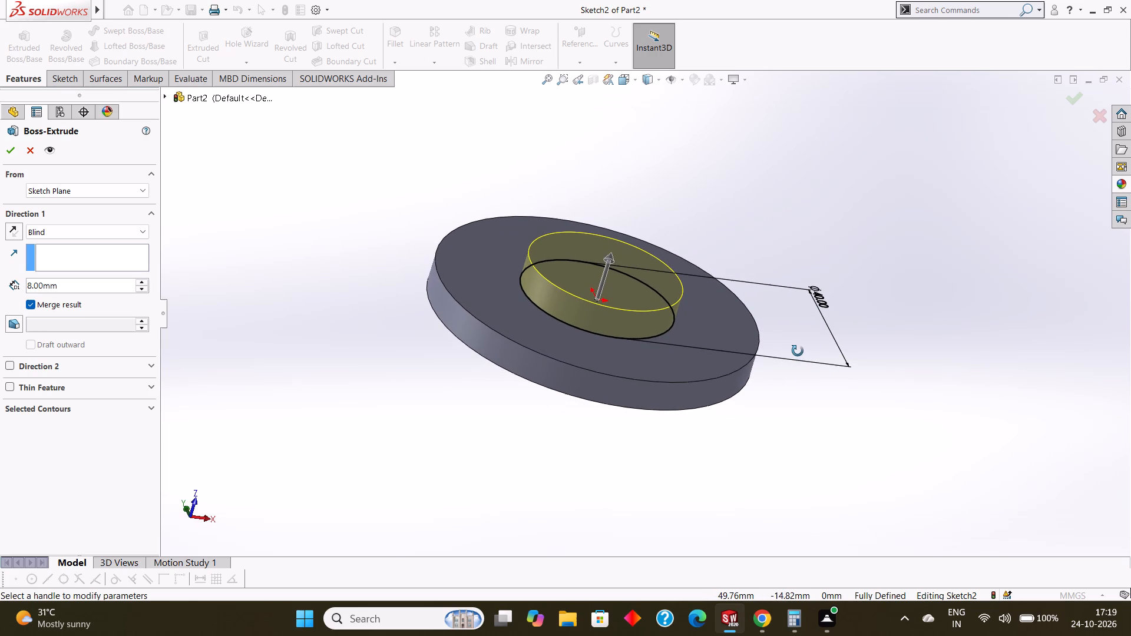
{"action": "middle_click_drag", "start_coordinate": [798, 351], "coordinate": [800, 362]}
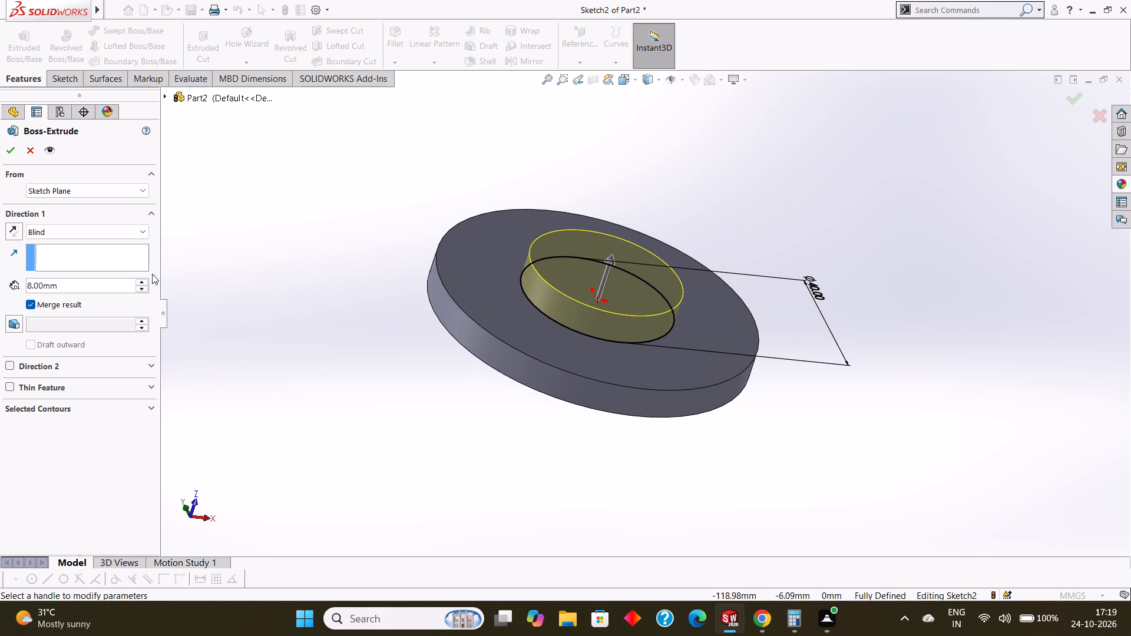
{"action": "left_click", "coordinate": [70, 289]}
{"action": "left_click_drag", "start_coordinate": [78, 289], "coordinate": [30, 280]}
{"action": "left_click_drag", "start_coordinate": [30, 280], "coordinate": [28, 280]}
{"action": "type", "text": "40"}
{"action": "key", "text": "Return"}
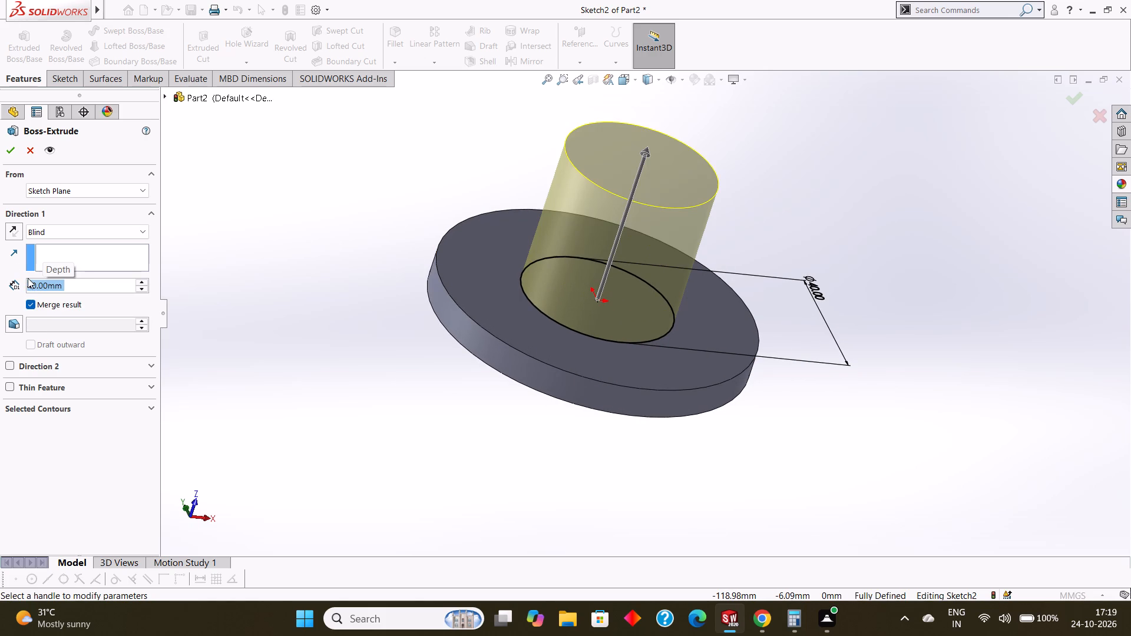
{"action": "left_click", "coordinate": [12, 151]}
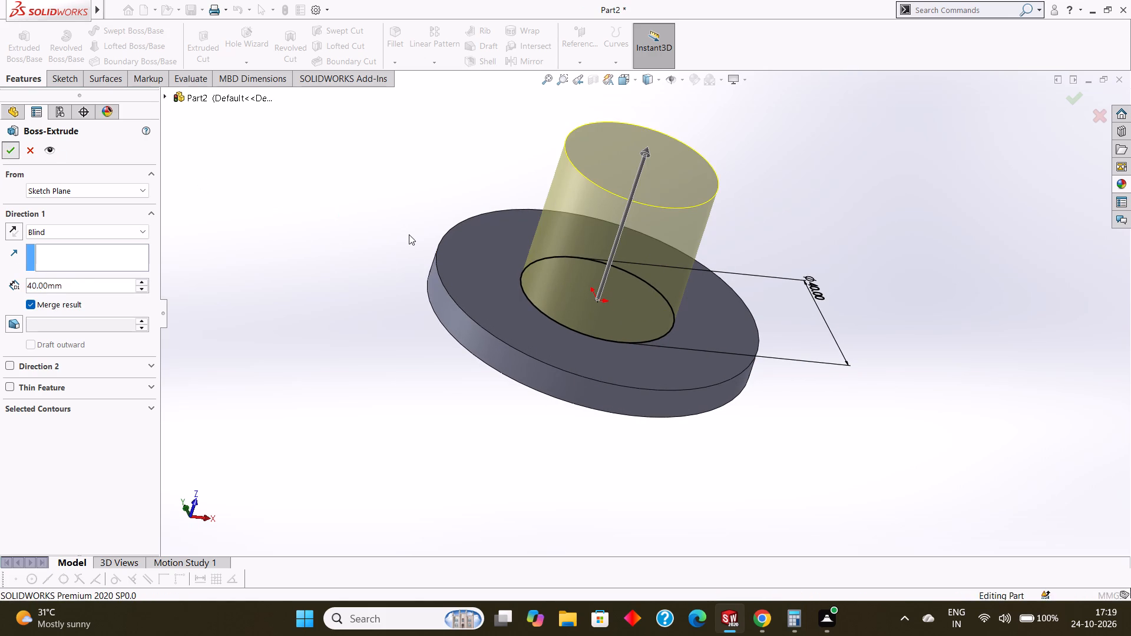
{"action": "left_click", "coordinate": [376, 245]}
Examine the disc with its cylindrical boss from different angles.
{"action": "middle_click", "coordinate": [376, 248]}
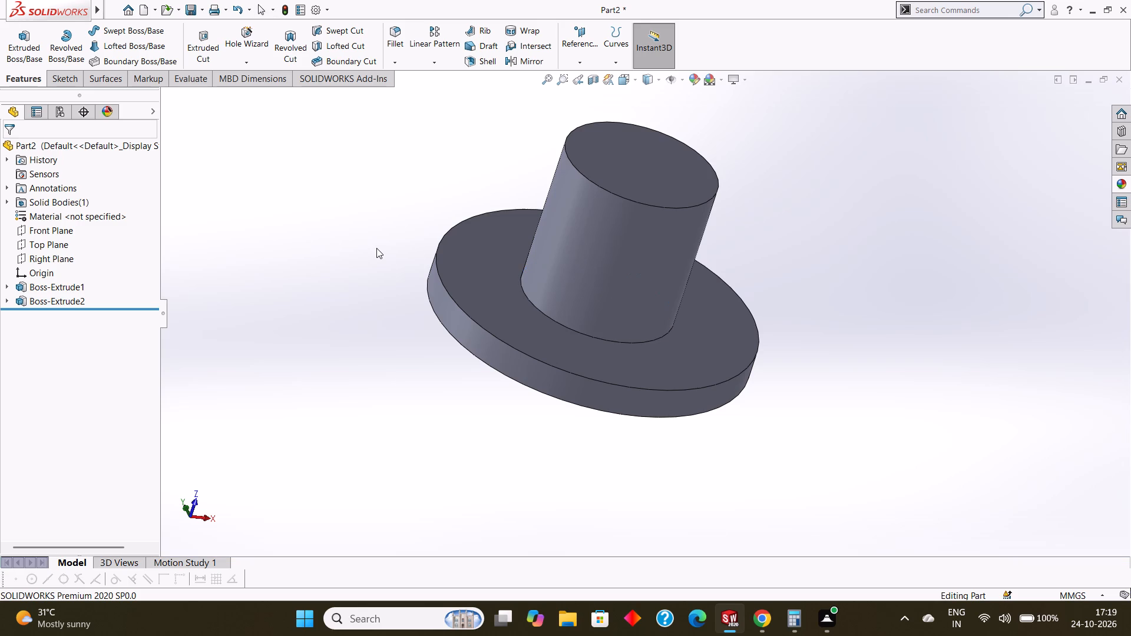
{"action": "middle_click_drag", "start_coordinate": [376, 248], "coordinate": [389, 270]}
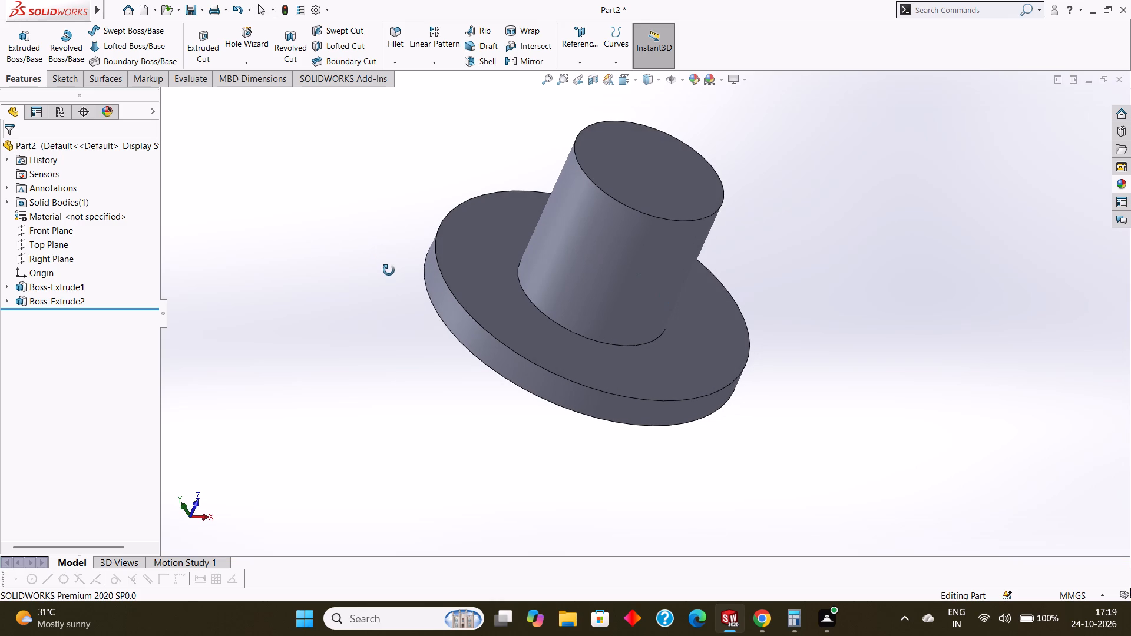
{"action": "middle_click_drag", "start_coordinate": [389, 270], "coordinate": [374, 260]}
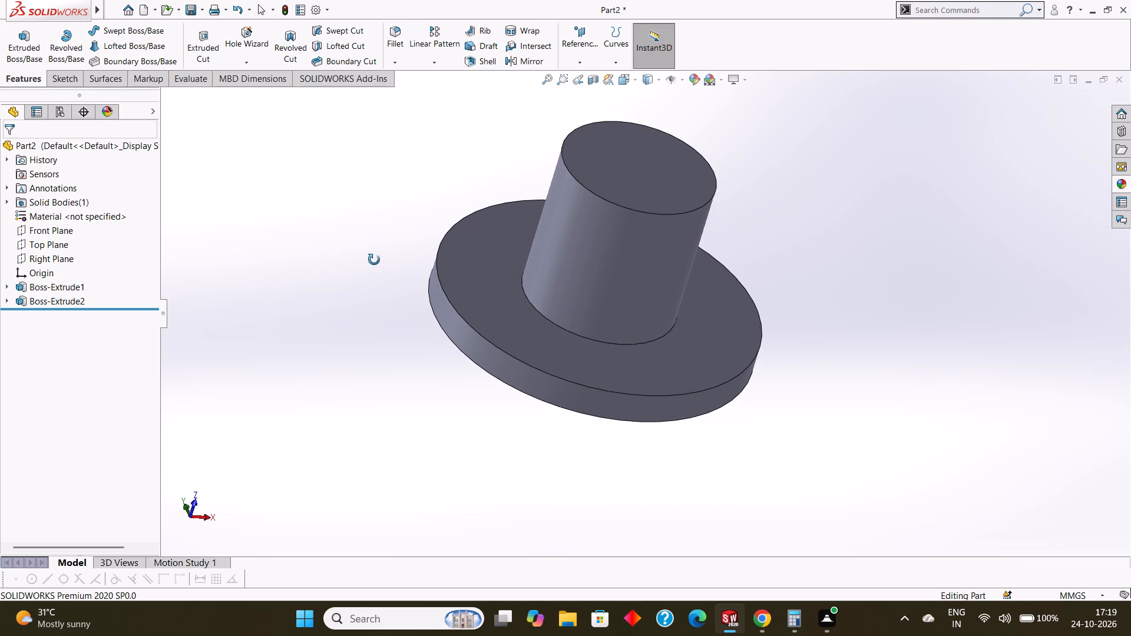
{"action": "middle_click_drag", "start_coordinate": [374, 260], "coordinate": [375, 270]}
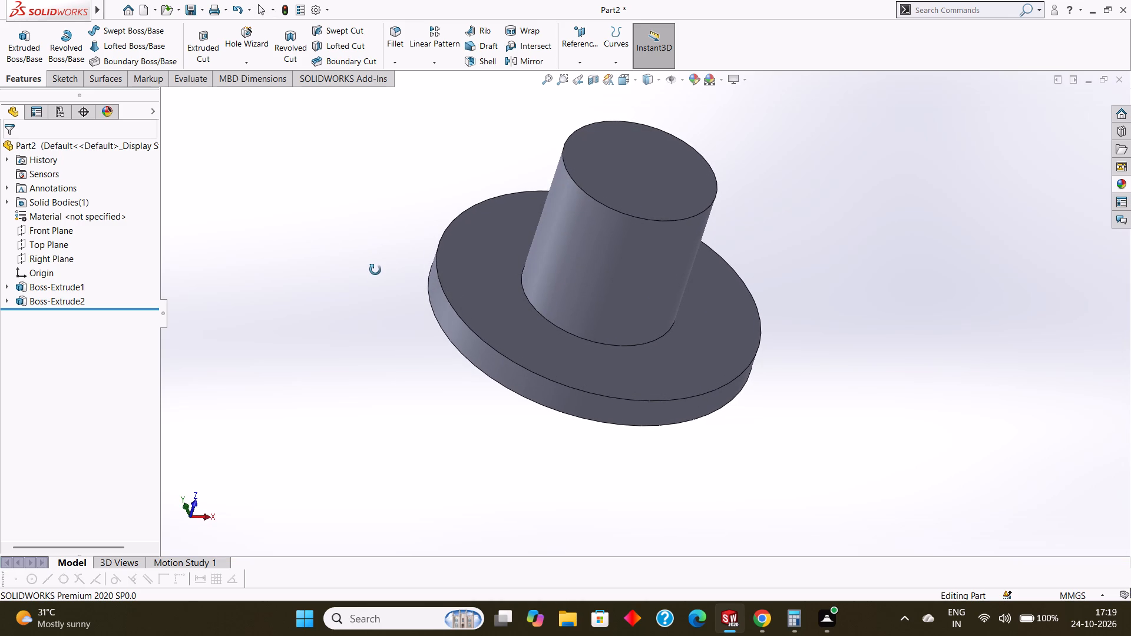
{"action": "middle_click_drag", "start_coordinate": [375, 270], "coordinate": [375, 267]}
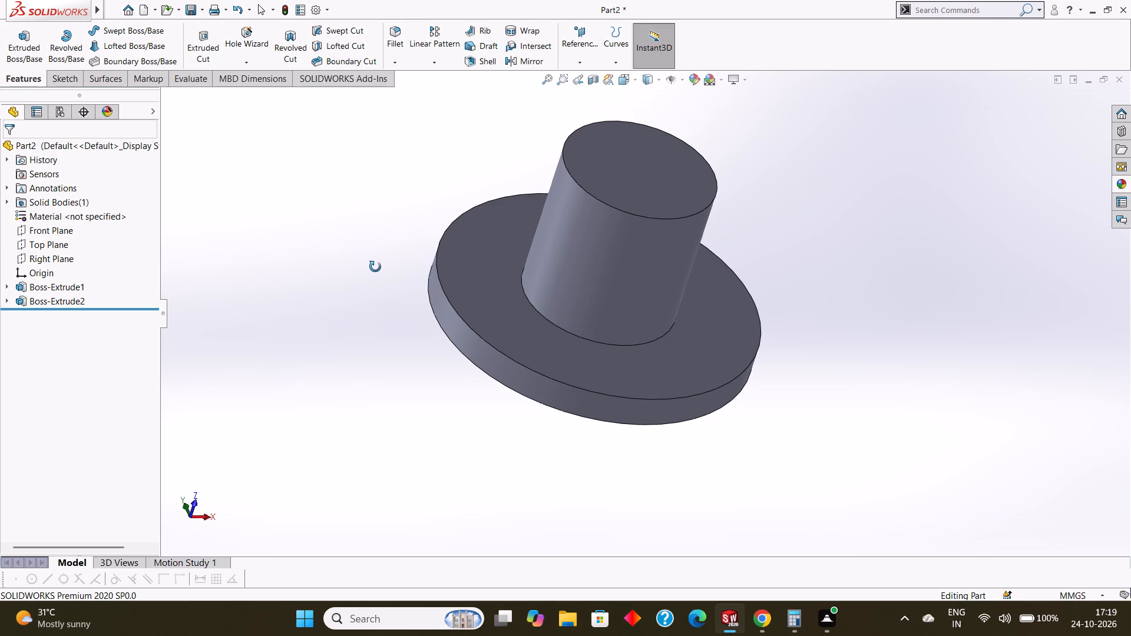
{"action": "middle_click_drag", "start_coordinate": [375, 267], "coordinate": [379, 259]}
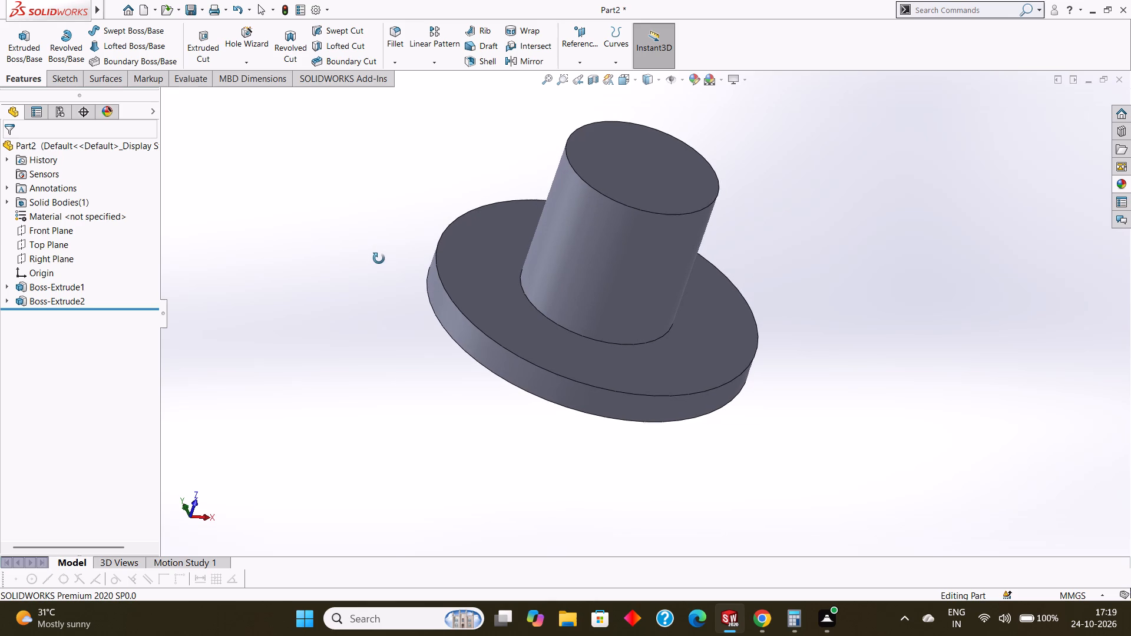
{"action": "middle_click_drag", "start_coordinate": [379, 259], "coordinate": [379, 261]}
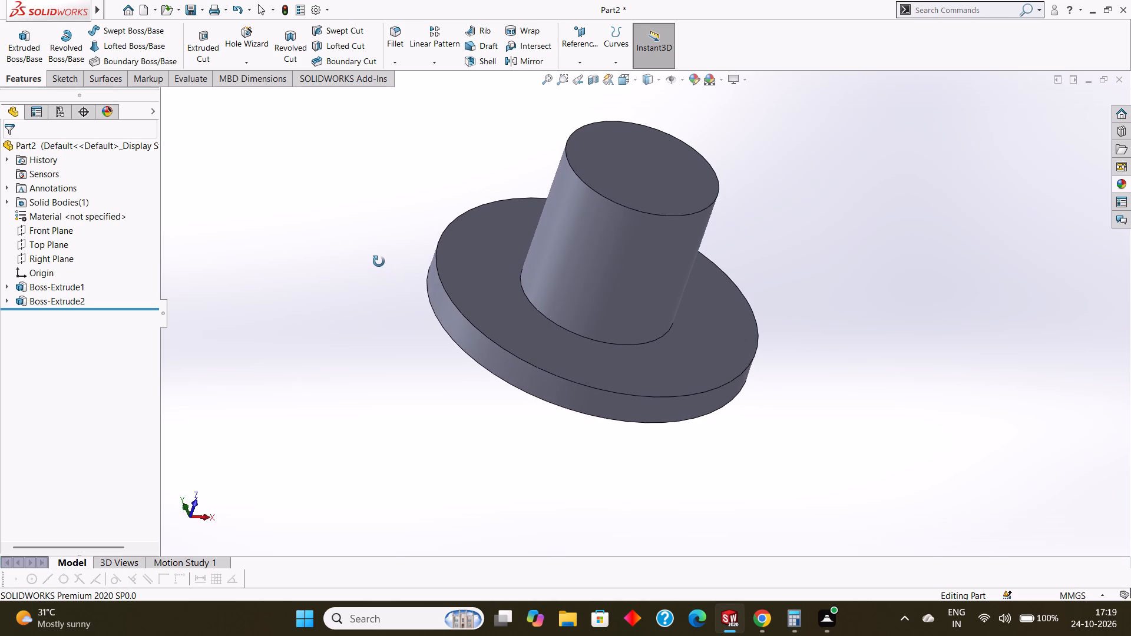
{"action": "middle_click_drag", "start_coordinate": [379, 261], "coordinate": [378, 258]}
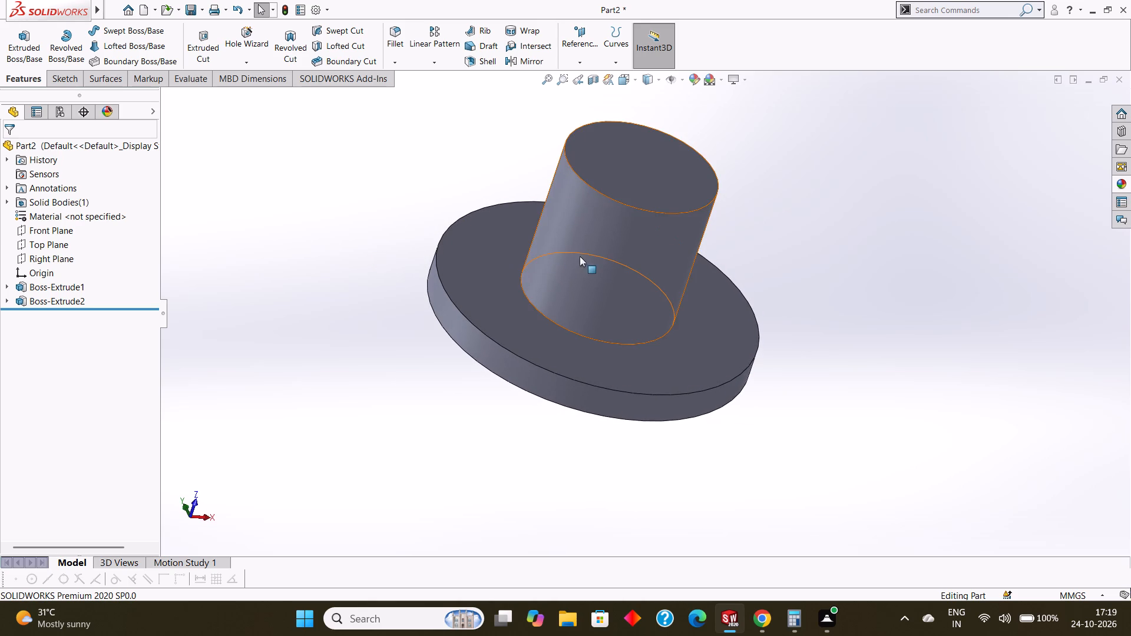
Edit the cylindrical boss's extrusion, calculate 80 − 8 in Calculator, and set the boss's blind depth to 72 mm.
{"action": "left_click", "coordinate": [57, 301]}
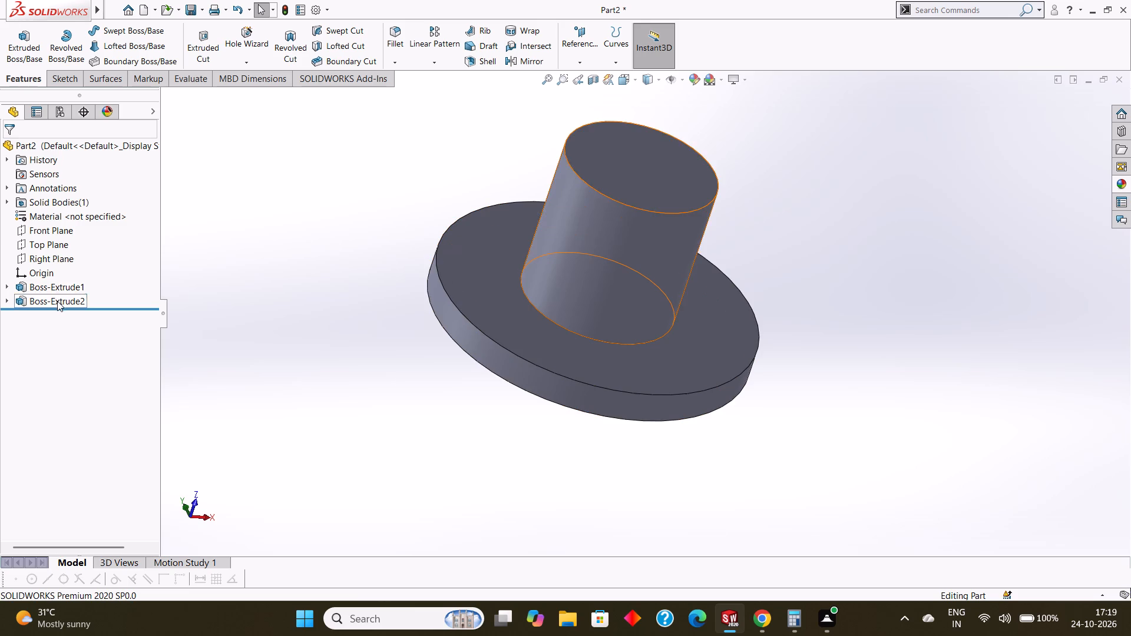
{"action": "left_click", "coordinate": [67, 268]}
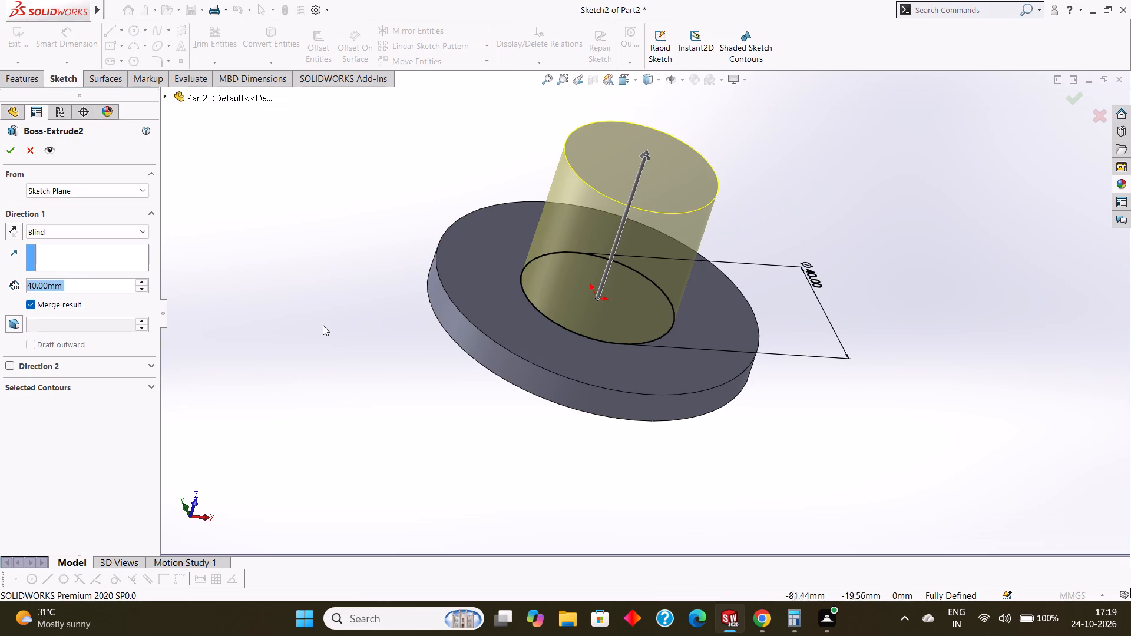
{"action": "middle_click_drag", "start_coordinate": [323, 330], "coordinate": [321, 312]}
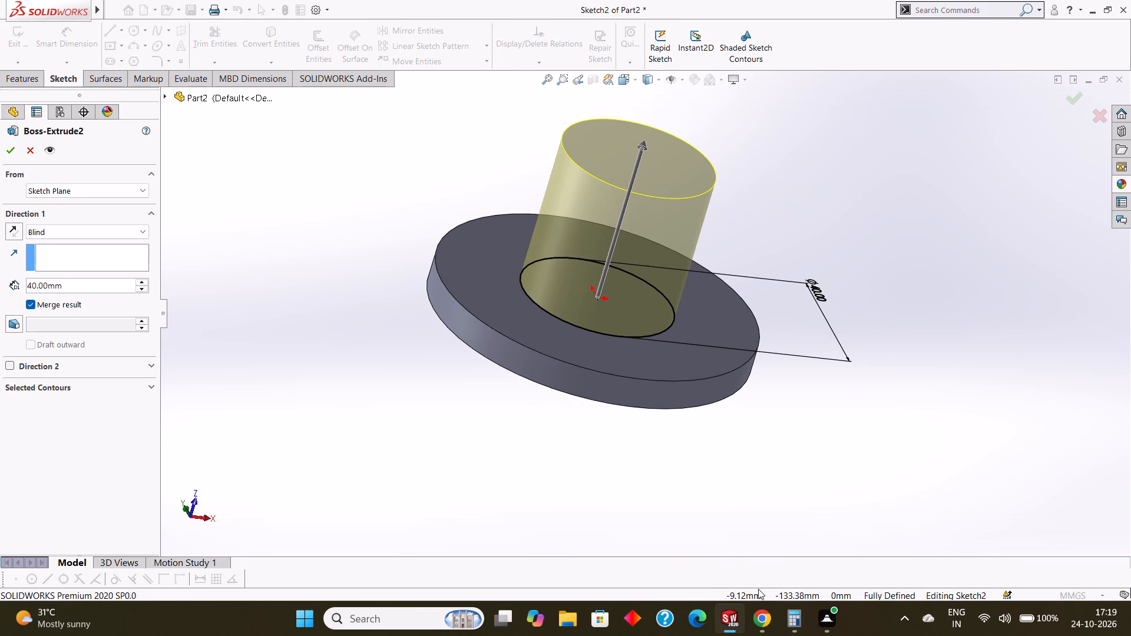
{"action": "left_click", "coordinate": [795, 620]}
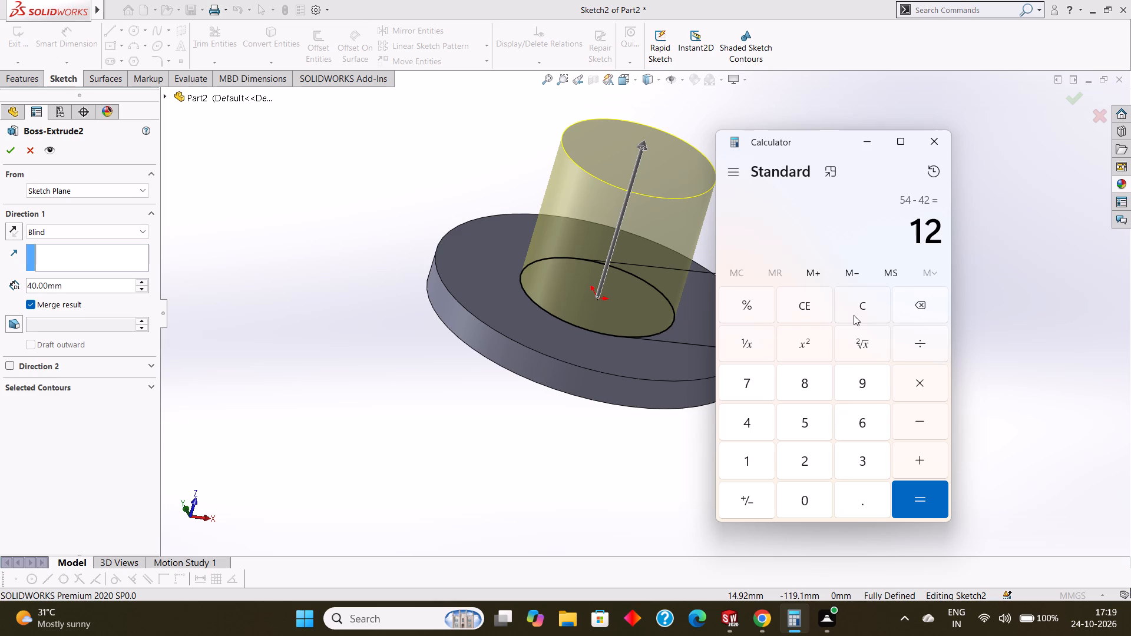
{"action": "left_click", "coordinate": [805, 304]}
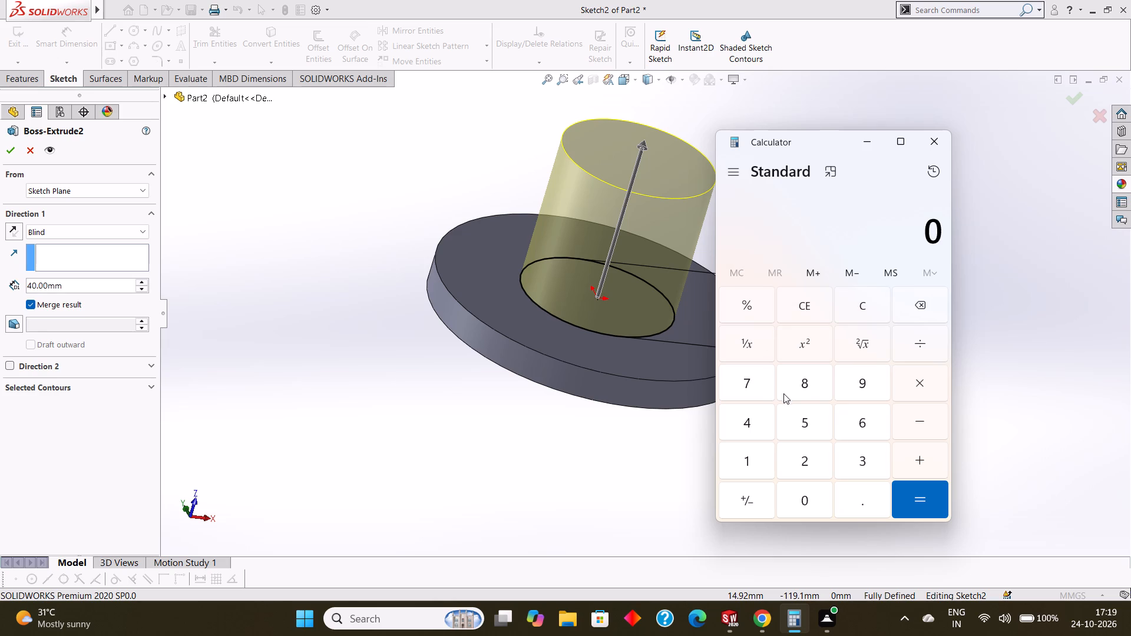
{"action": "left_click", "coordinate": [800, 380]}
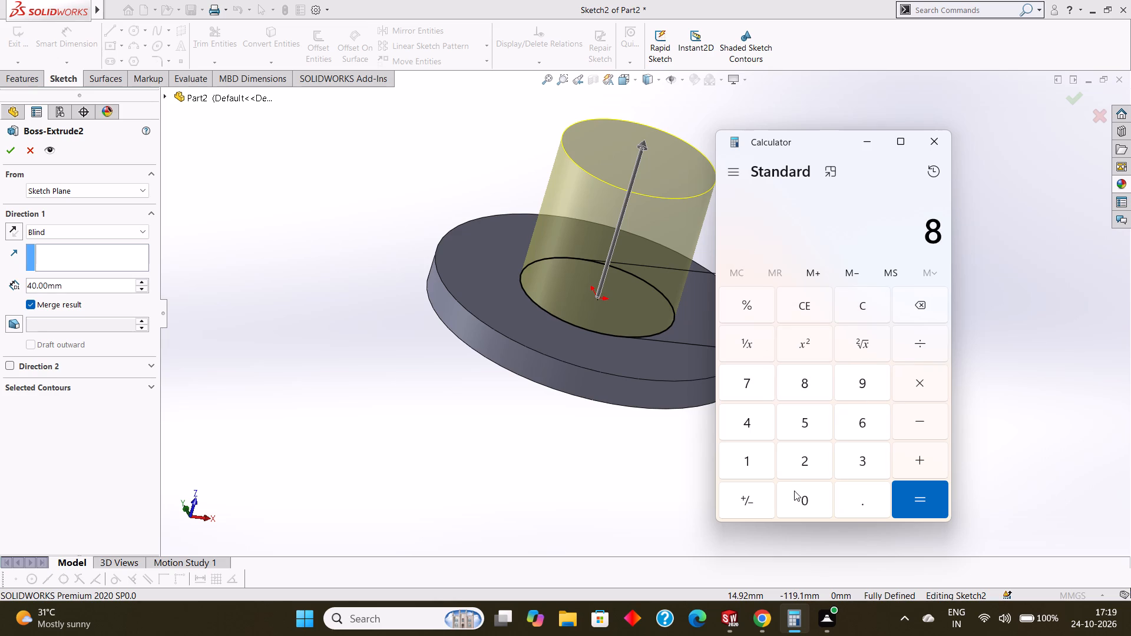
{"action": "left_click", "coordinate": [794, 491]}
{"action": "left_click", "coordinate": [905, 428]}
{"action": "left_click", "coordinate": [822, 387]}
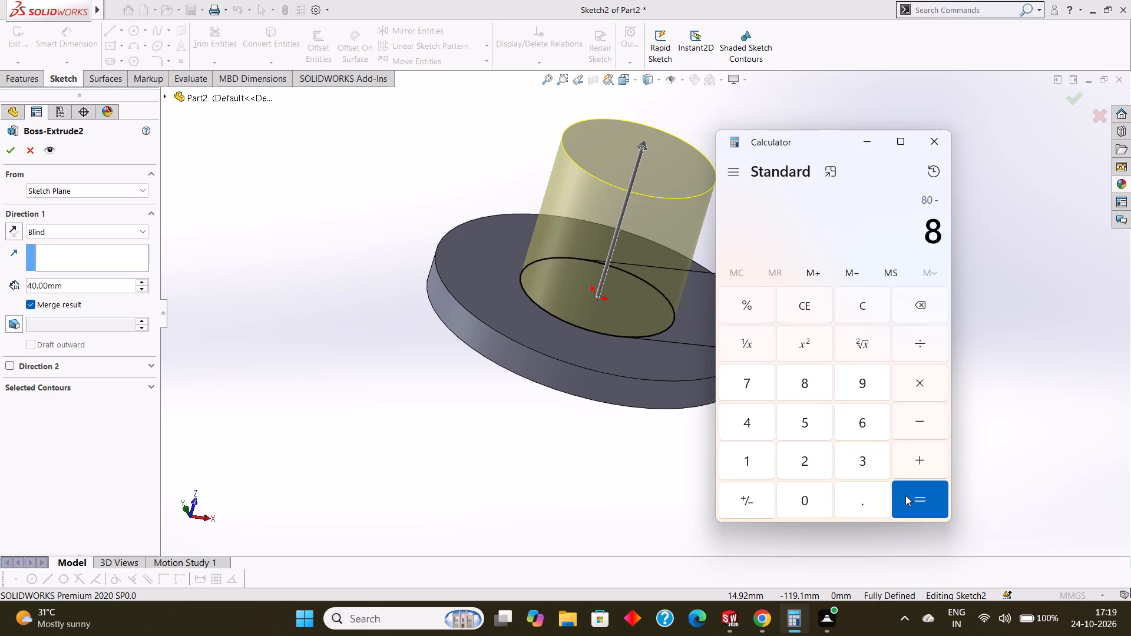
{"action": "left_click", "coordinate": [907, 495]}
{"action": "left_click", "coordinate": [76, 284]}
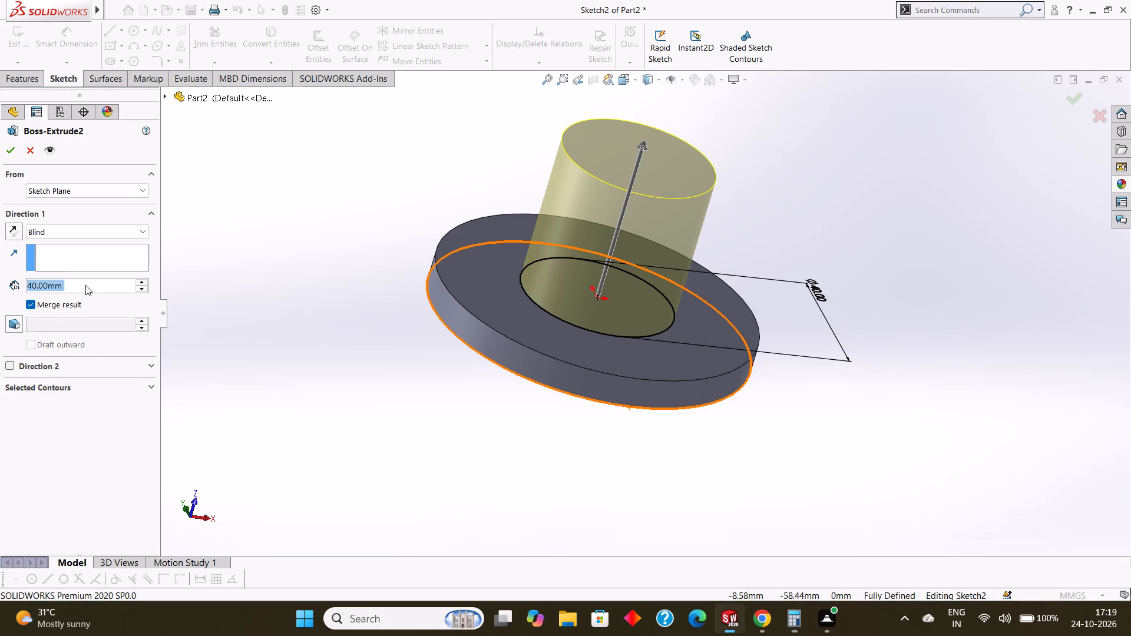
{"action": "left_click", "coordinate": [90, 285]}
{"action": "left_click_drag", "start_coordinate": [97, 287], "coordinate": [22, 284]}
{"action": "type", "text": "72"}
{"action": "key", "text": "Return"}
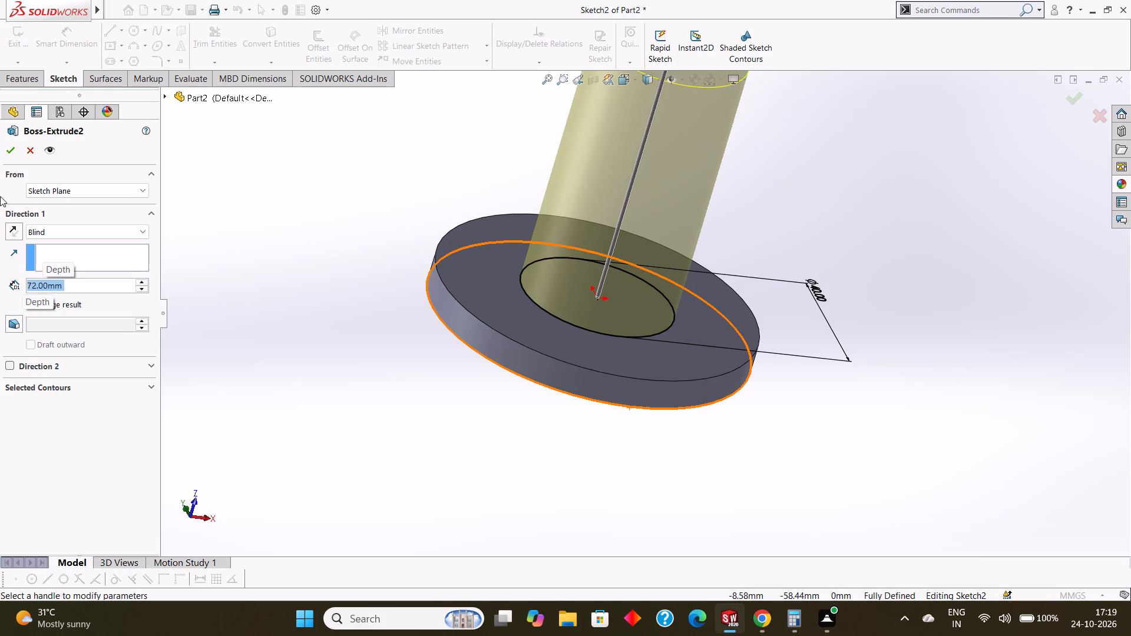
{"action": "left_click", "coordinate": [10, 151]}
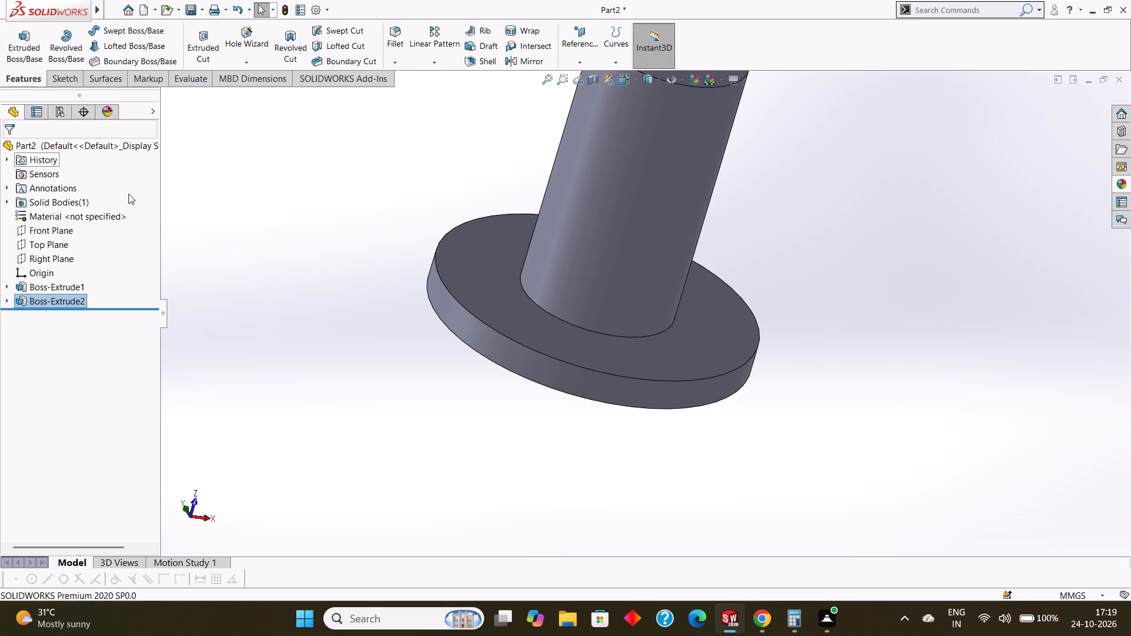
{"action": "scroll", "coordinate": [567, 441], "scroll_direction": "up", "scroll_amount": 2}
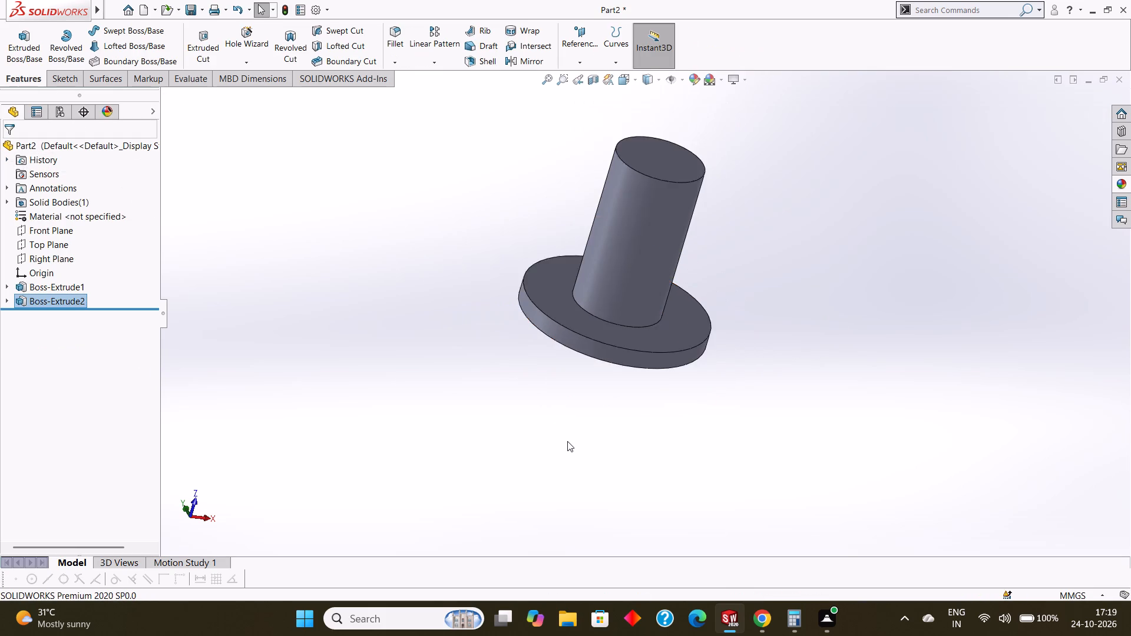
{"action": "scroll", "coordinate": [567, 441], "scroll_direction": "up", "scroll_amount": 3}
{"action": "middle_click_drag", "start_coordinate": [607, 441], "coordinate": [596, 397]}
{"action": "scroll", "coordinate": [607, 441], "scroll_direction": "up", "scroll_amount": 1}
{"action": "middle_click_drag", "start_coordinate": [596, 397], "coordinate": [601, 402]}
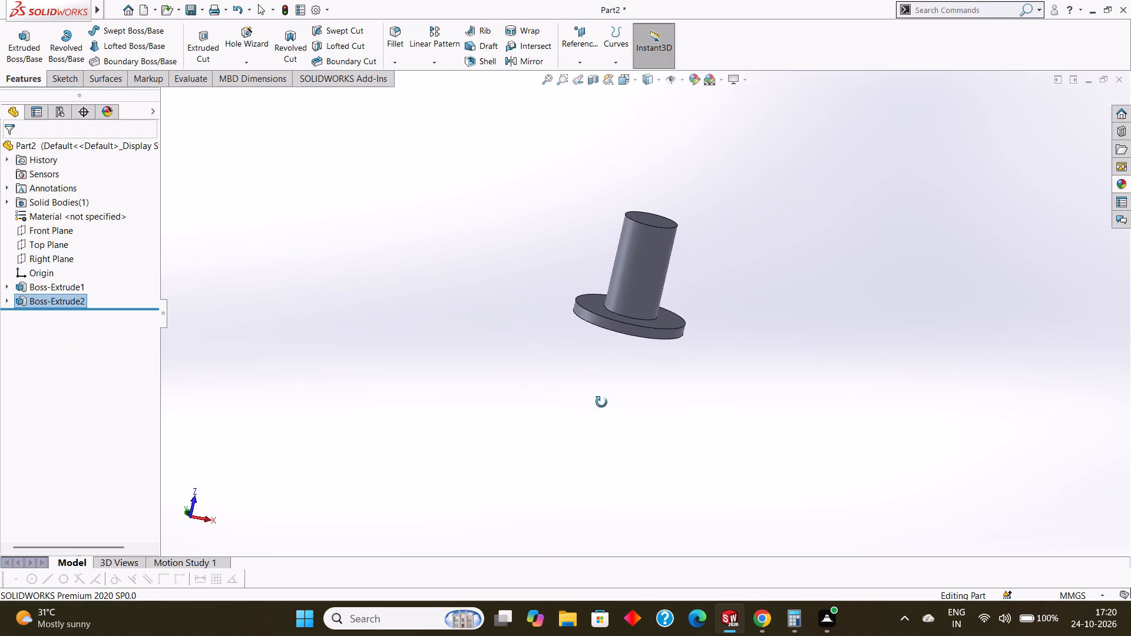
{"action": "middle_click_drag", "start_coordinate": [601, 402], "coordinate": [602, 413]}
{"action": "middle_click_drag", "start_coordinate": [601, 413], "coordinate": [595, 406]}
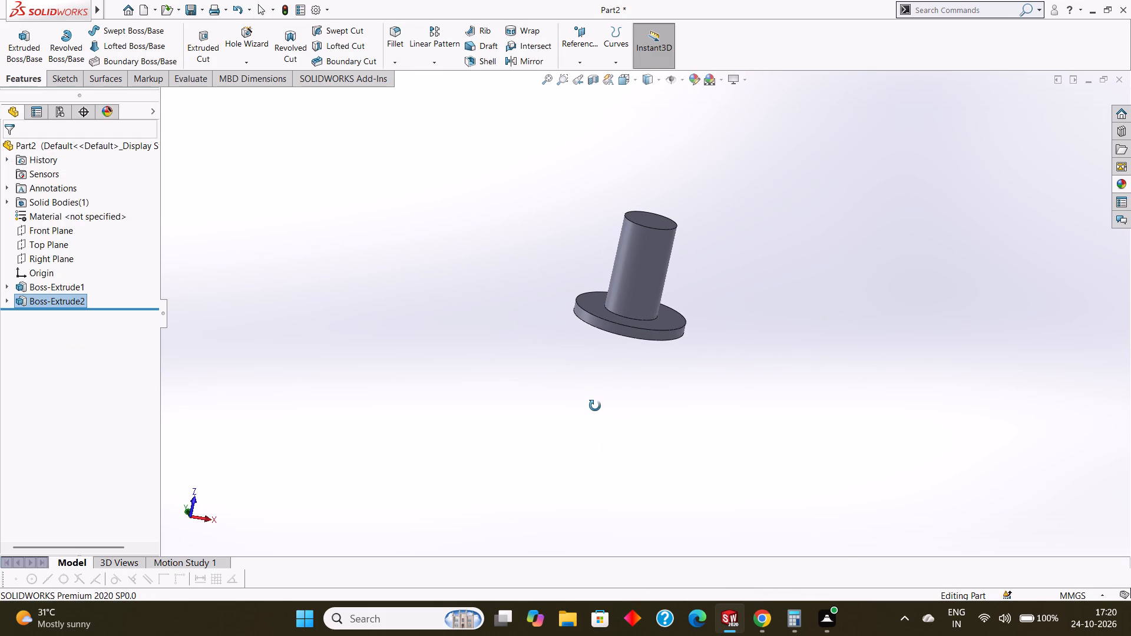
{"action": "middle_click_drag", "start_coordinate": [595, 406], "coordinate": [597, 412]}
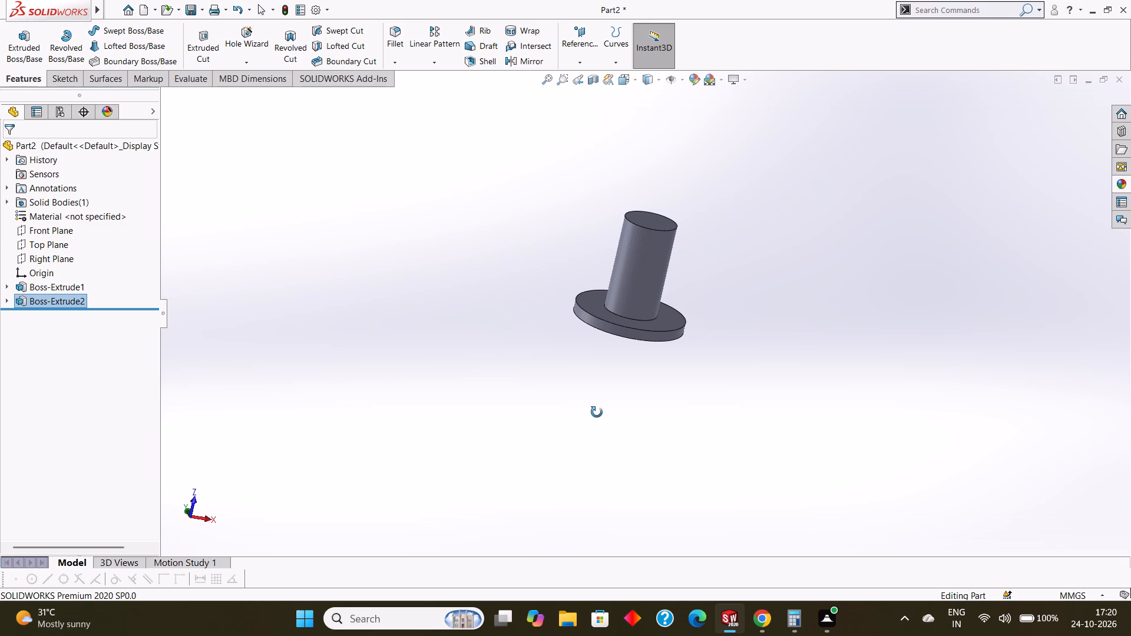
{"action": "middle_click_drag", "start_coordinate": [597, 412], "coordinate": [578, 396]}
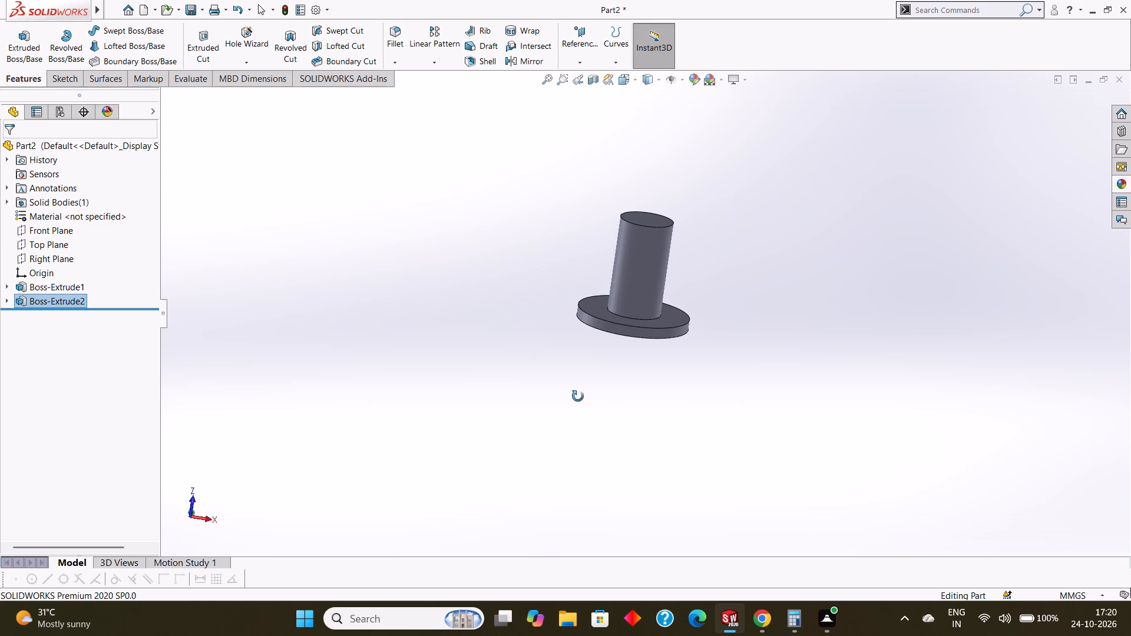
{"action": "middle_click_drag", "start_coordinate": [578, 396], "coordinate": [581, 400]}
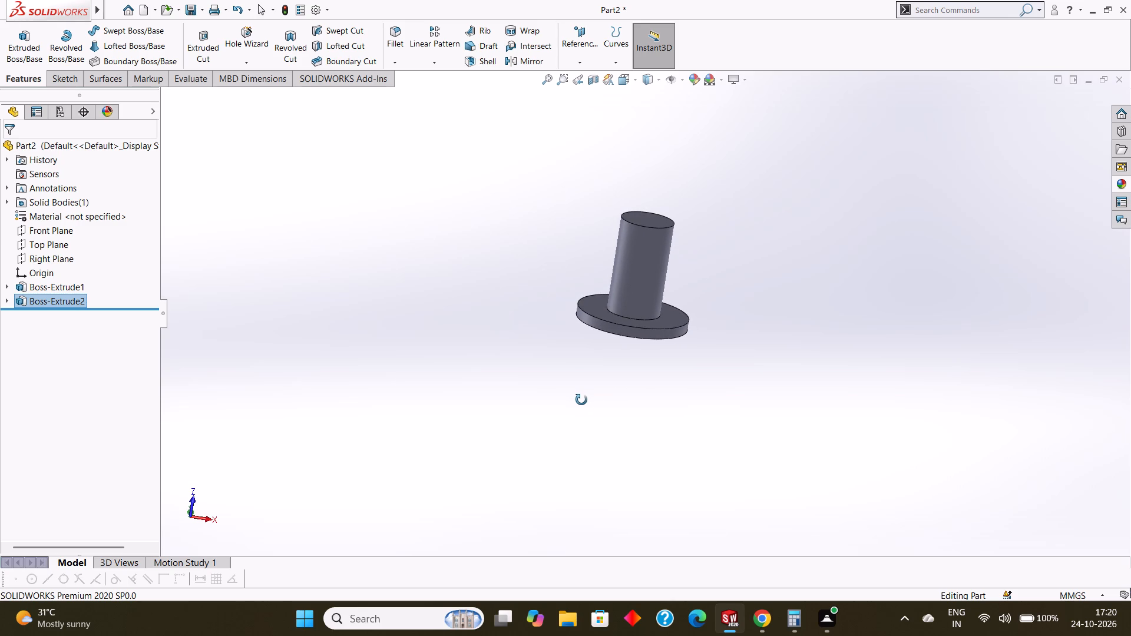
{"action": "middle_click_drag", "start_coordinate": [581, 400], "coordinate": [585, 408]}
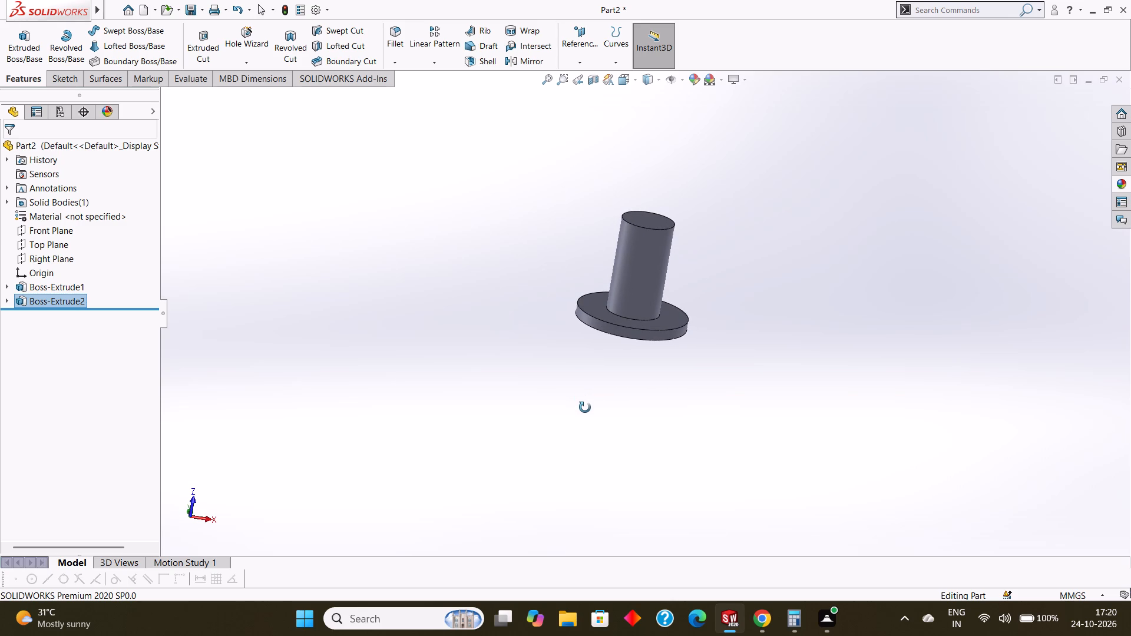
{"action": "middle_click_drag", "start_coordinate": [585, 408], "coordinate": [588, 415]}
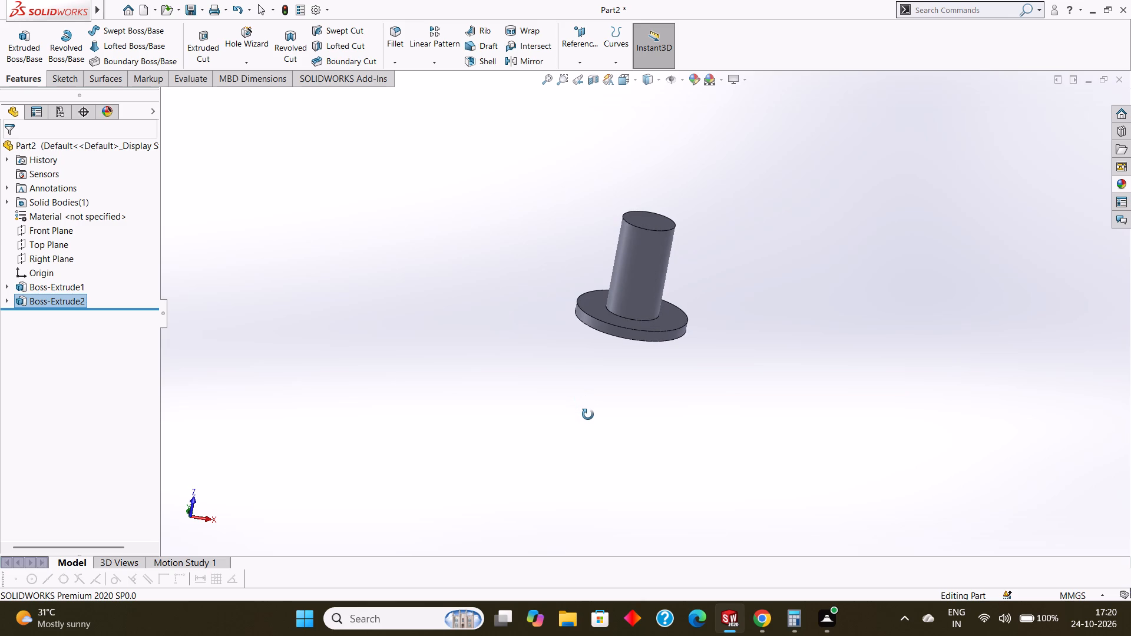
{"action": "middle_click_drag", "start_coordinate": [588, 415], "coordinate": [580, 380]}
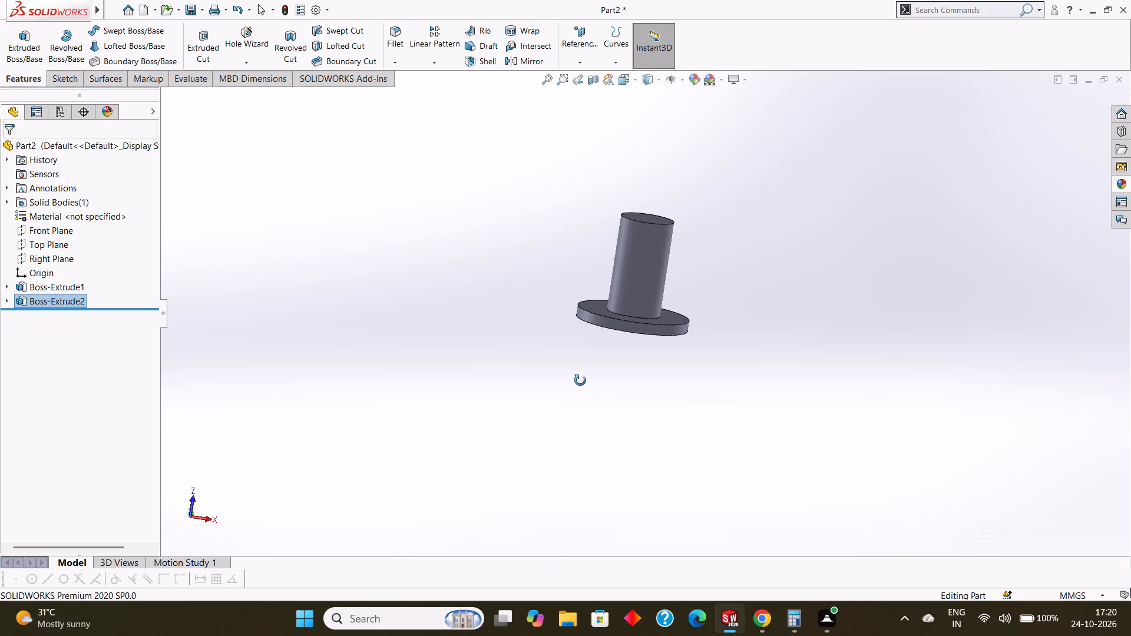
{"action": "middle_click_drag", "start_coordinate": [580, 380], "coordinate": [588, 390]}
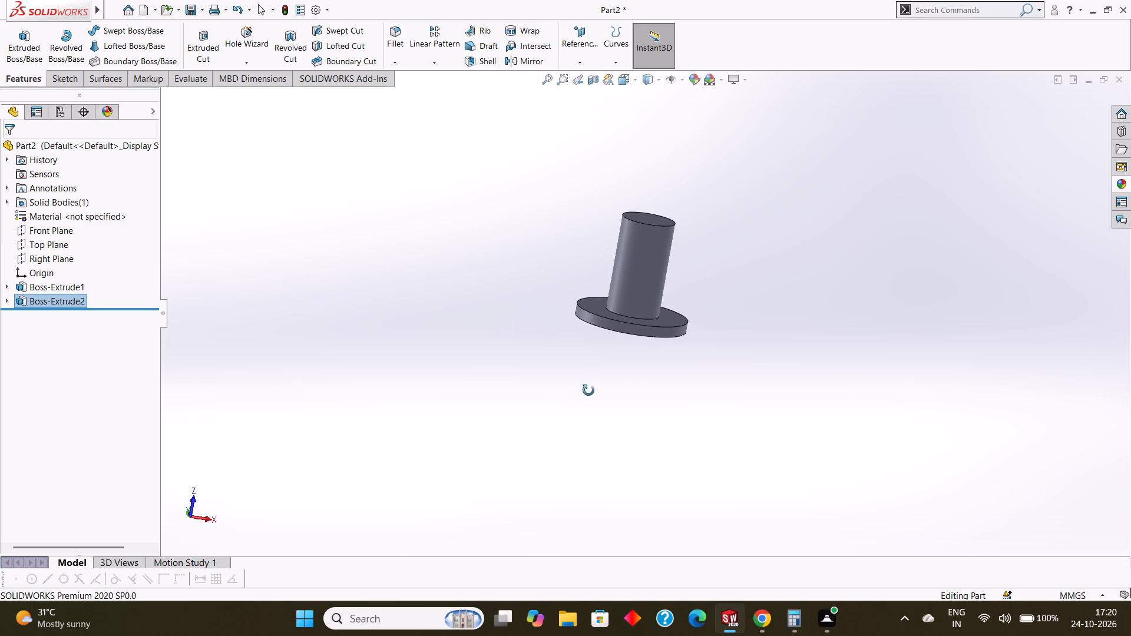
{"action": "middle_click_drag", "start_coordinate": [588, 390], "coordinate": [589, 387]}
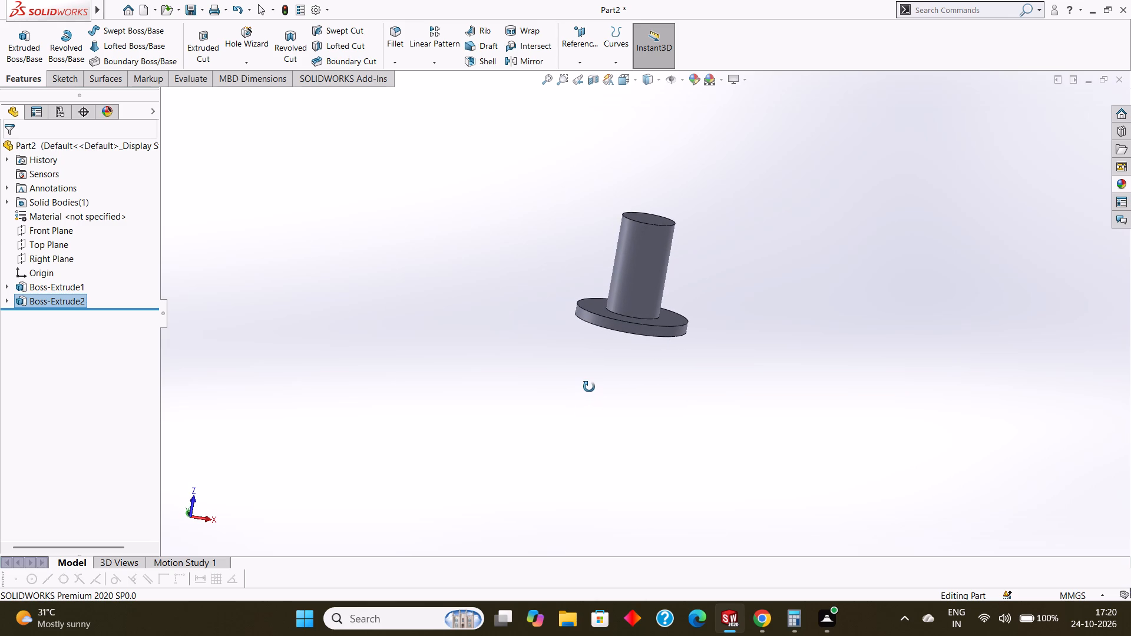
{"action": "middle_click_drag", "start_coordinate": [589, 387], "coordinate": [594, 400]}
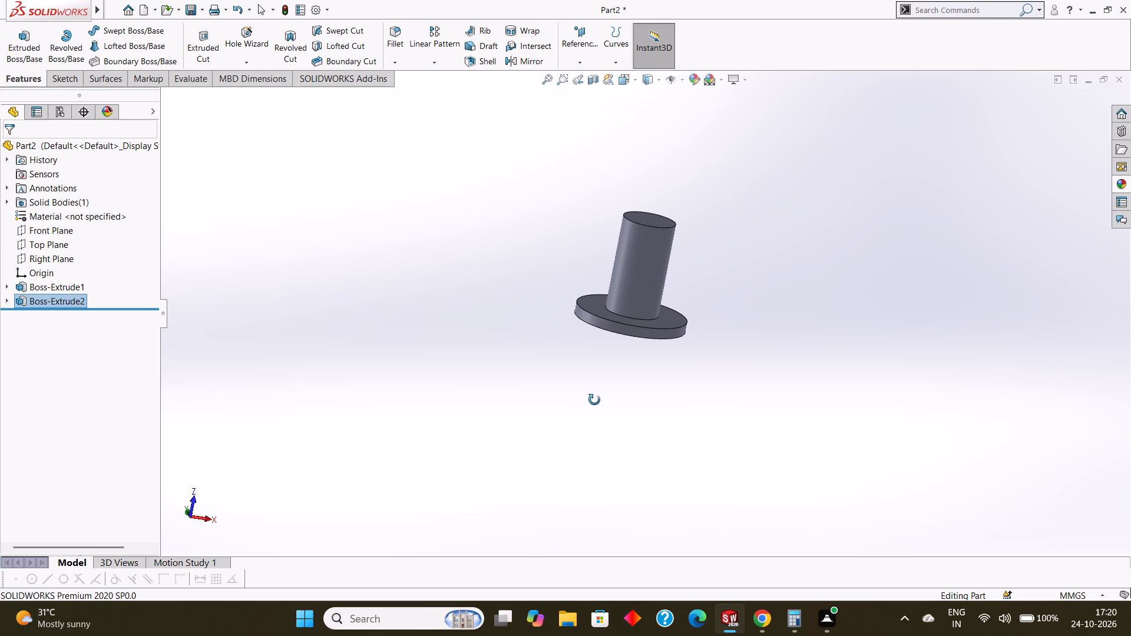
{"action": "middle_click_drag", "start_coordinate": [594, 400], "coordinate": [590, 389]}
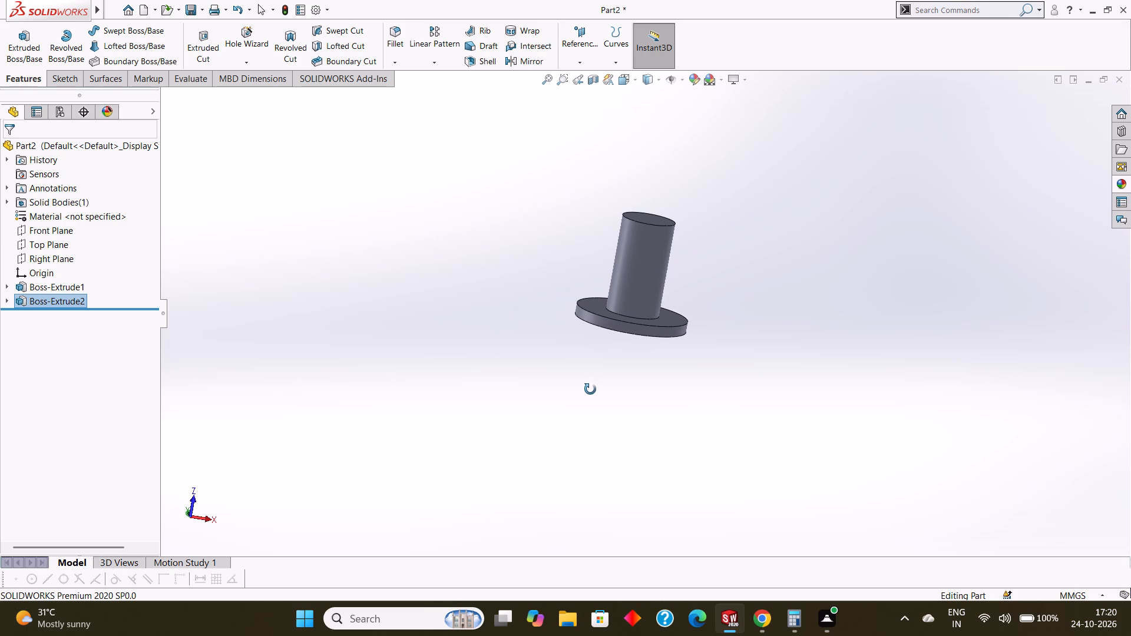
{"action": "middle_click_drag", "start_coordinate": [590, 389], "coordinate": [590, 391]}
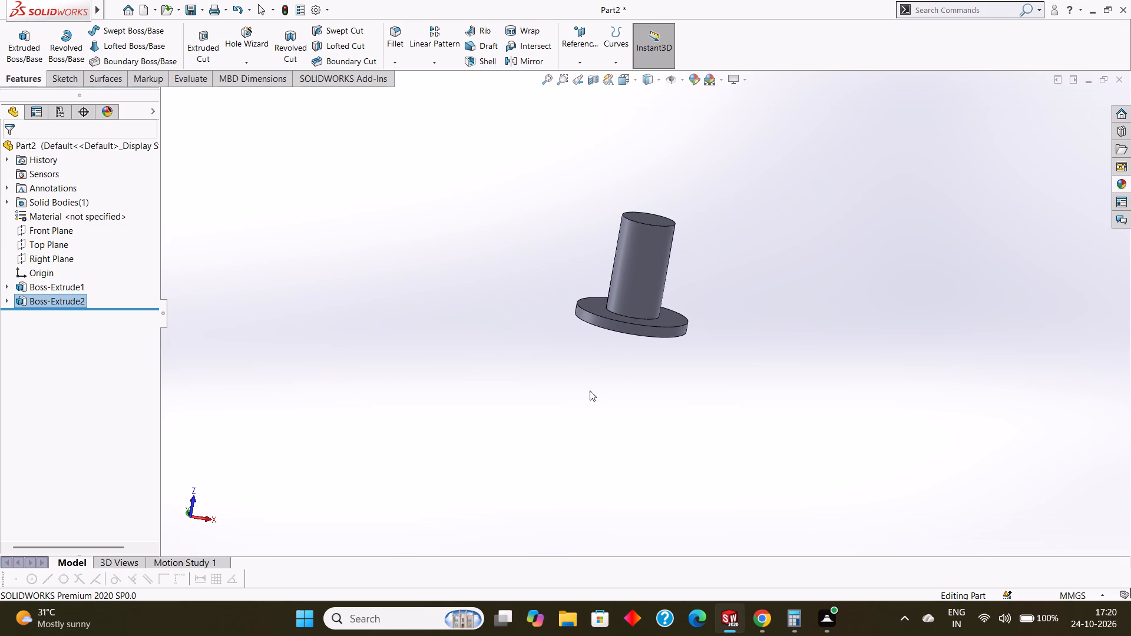
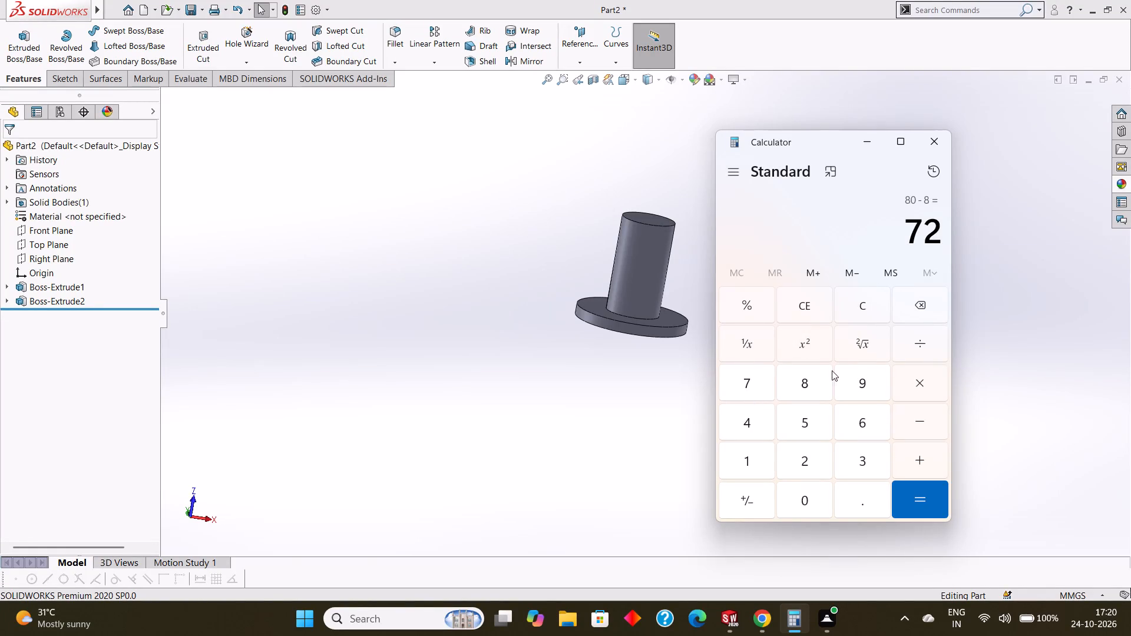
Calculate 72 − 8 in Calculator, then edit the cylindrical boss's extrusion in SOLIDWORKS and set its blind depth to 64 mm.
{"action": "left_click", "coordinate": [911, 422]}
{"action": "left_click", "coordinate": [798, 376]}
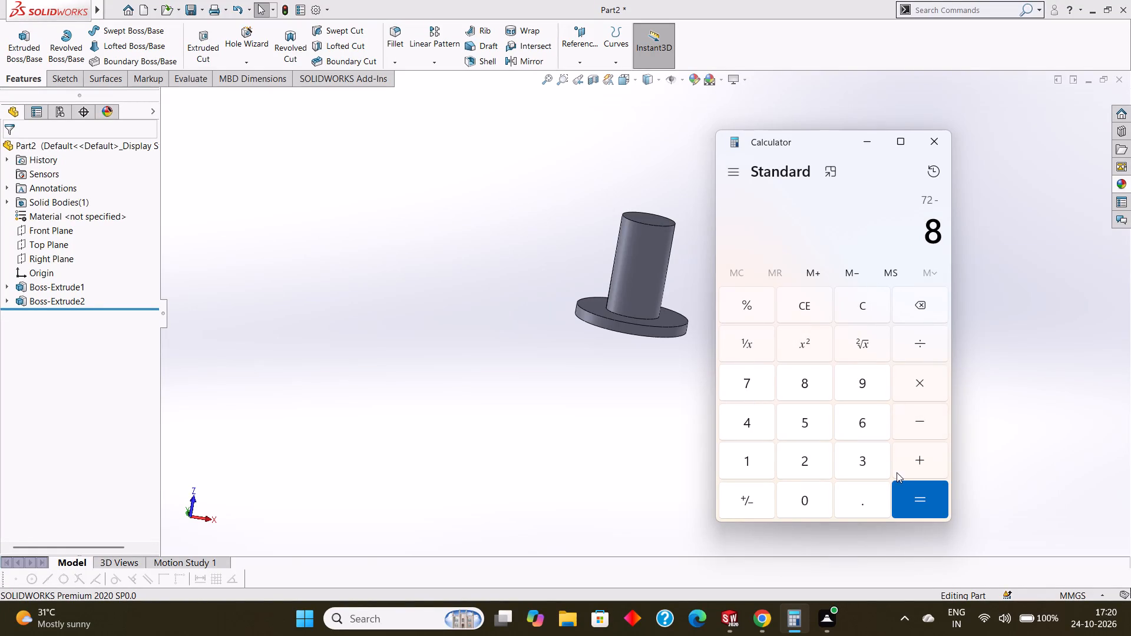
{"action": "left_click", "coordinate": [914, 486]}
{"action": "left_click", "coordinate": [544, 393]}
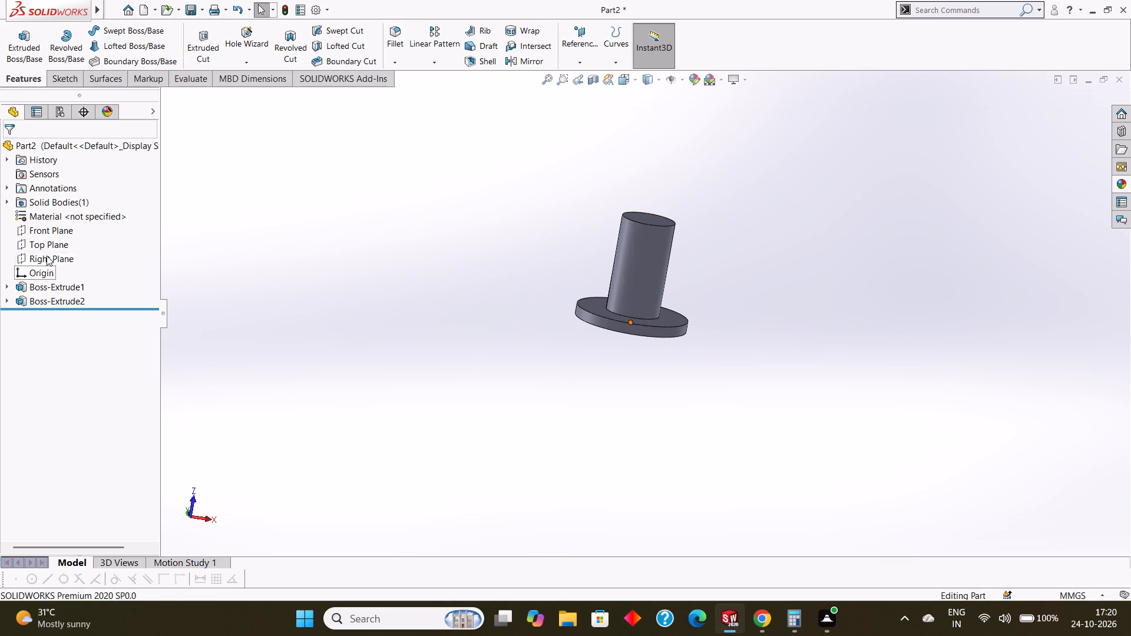
{"action": "left_click", "coordinate": [54, 300]}
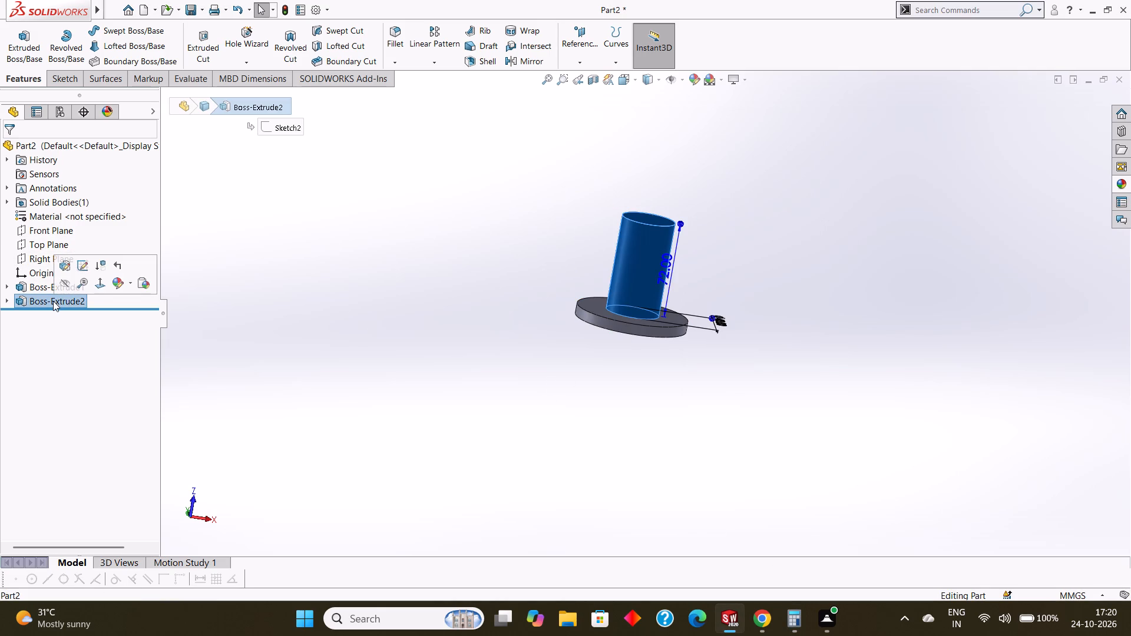
{"action": "left_click", "coordinate": [64, 265]}
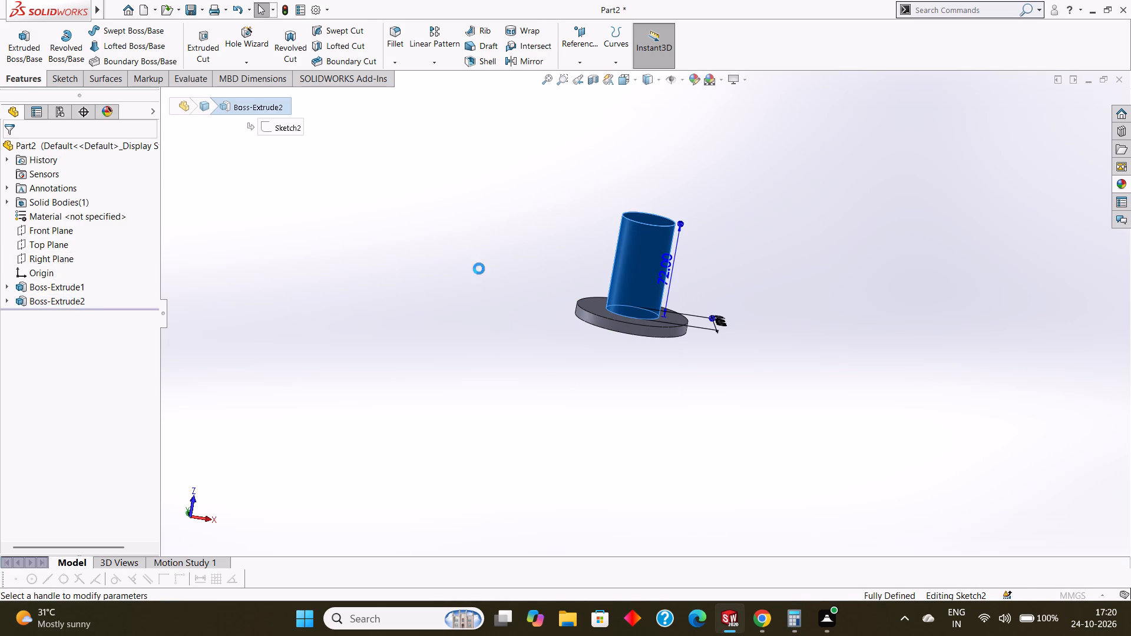
{"action": "key", "text": "BackSpace"}
{"action": "type", "text": "64"}
{"action": "key", "text": "Return"}
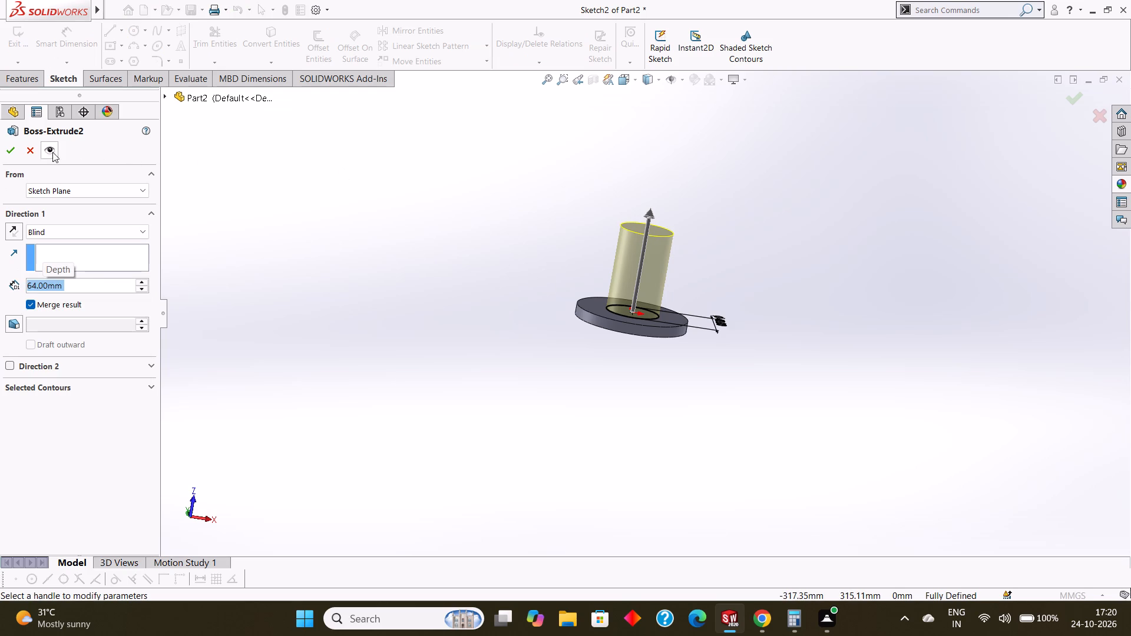
{"action": "left_click", "coordinate": [8, 151]}
{"action": "left_click", "coordinate": [482, 262]}
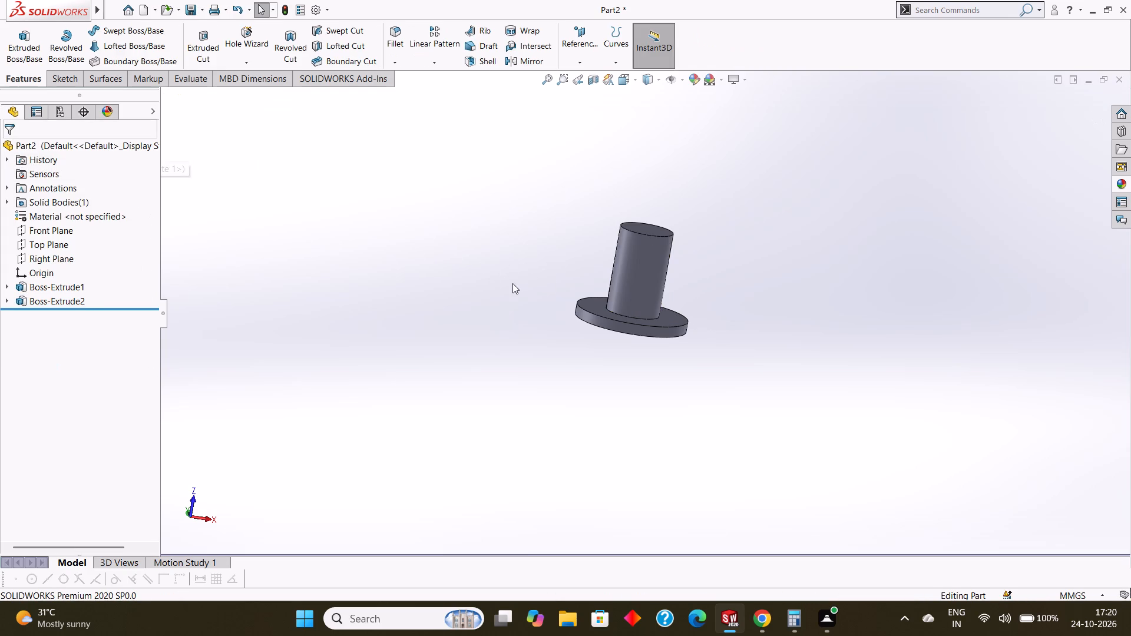
Examine the disc and its edited cylindrical boss from slightly different angles.
{"action": "middle_click_drag", "start_coordinate": [512, 283], "coordinate": [513, 280]}
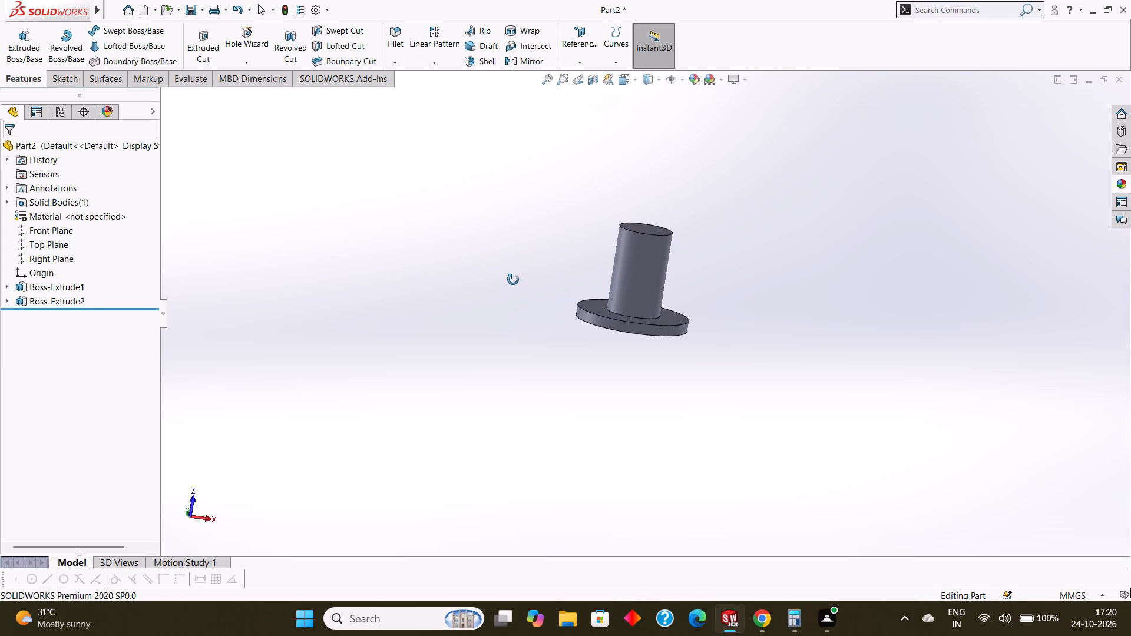
{"action": "middle_click_drag", "start_coordinate": [513, 280], "coordinate": [515, 274]}
{"action": "middle_click_drag", "start_coordinate": [520, 291], "coordinate": [521, 276]}
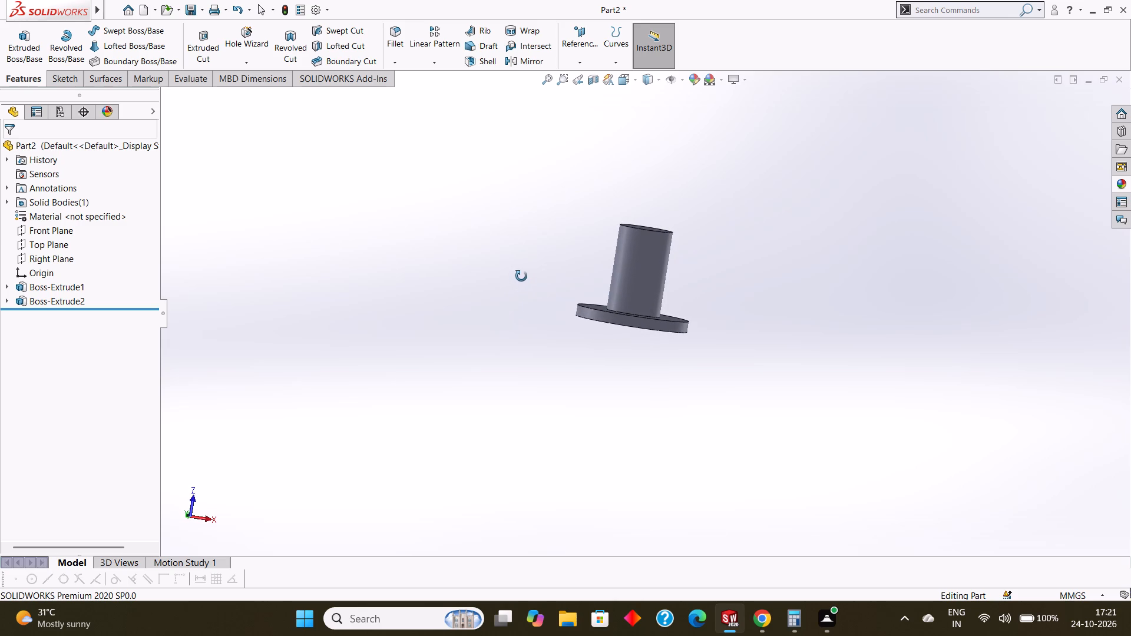
{"action": "middle_click_drag", "start_coordinate": [521, 276], "coordinate": [535, 287]}
{"action": "middle_click_drag", "start_coordinate": [536, 287], "coordinate": [531, 287]}
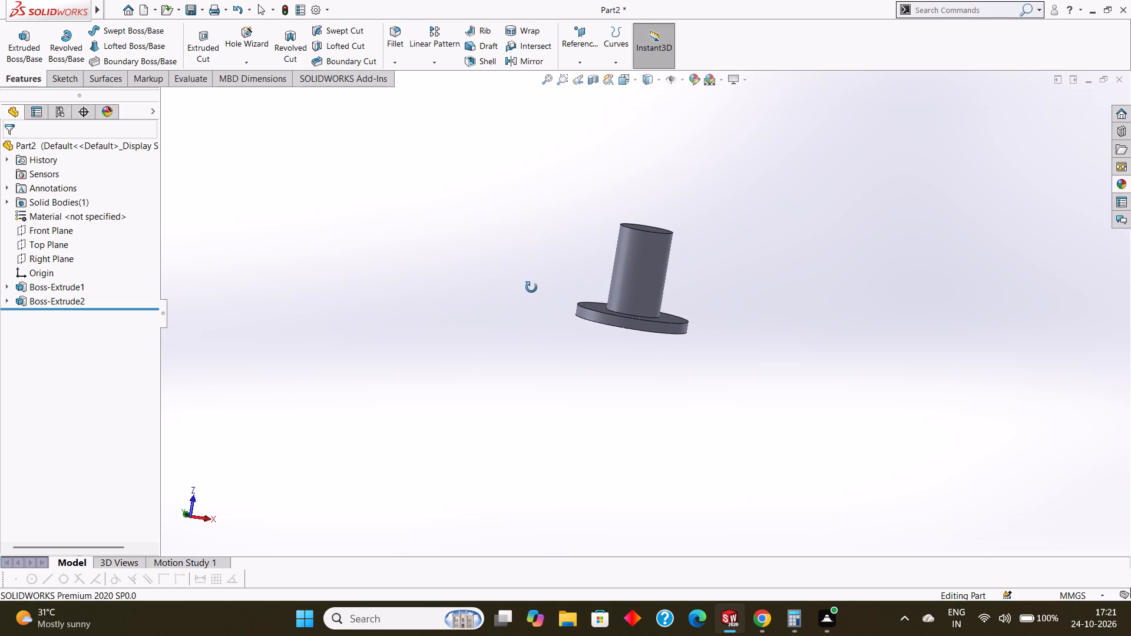
{"action": "middle_click_drag", "start_coordinate": [531, 287], "coordinate": [533, 294]}
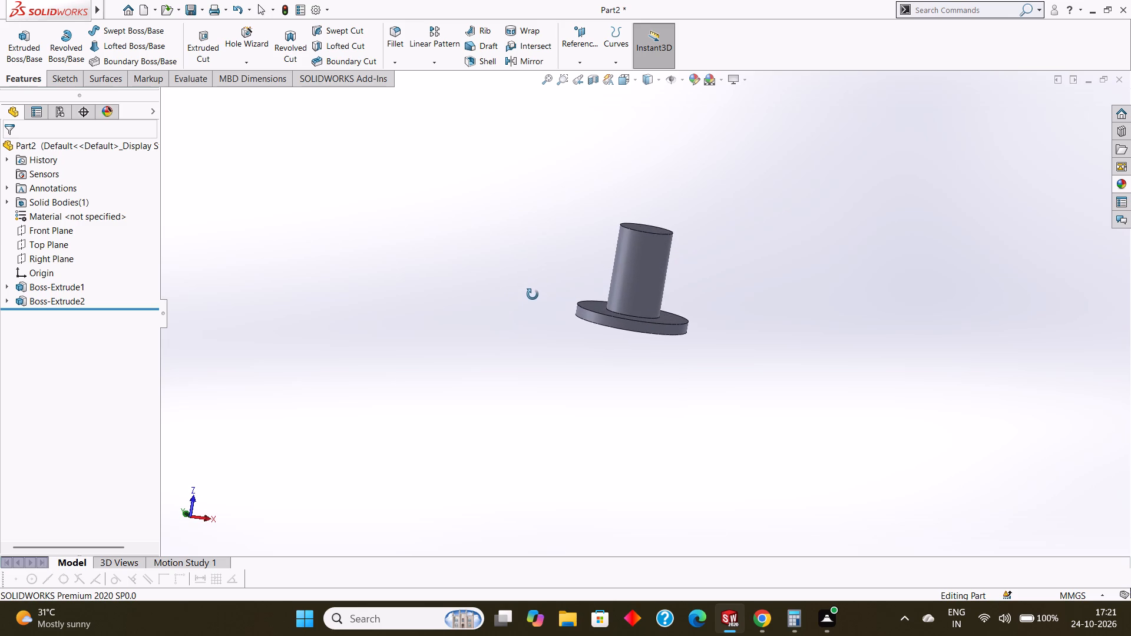
{"action": "middle_click_drag", "start_coordinate": [533, 294], "coordinate": [532, 294]}
Start a new sketch on the free end face of the cylindrical boss, viewed face-on.
{"action": "scroll", "coordinate": [693, 227], "scroll_direction": "down", "scroll_amount": 2}
{"action": "middle_click_drag", "start_coordinate": [693, 227], "coordinate": [691, 271]}
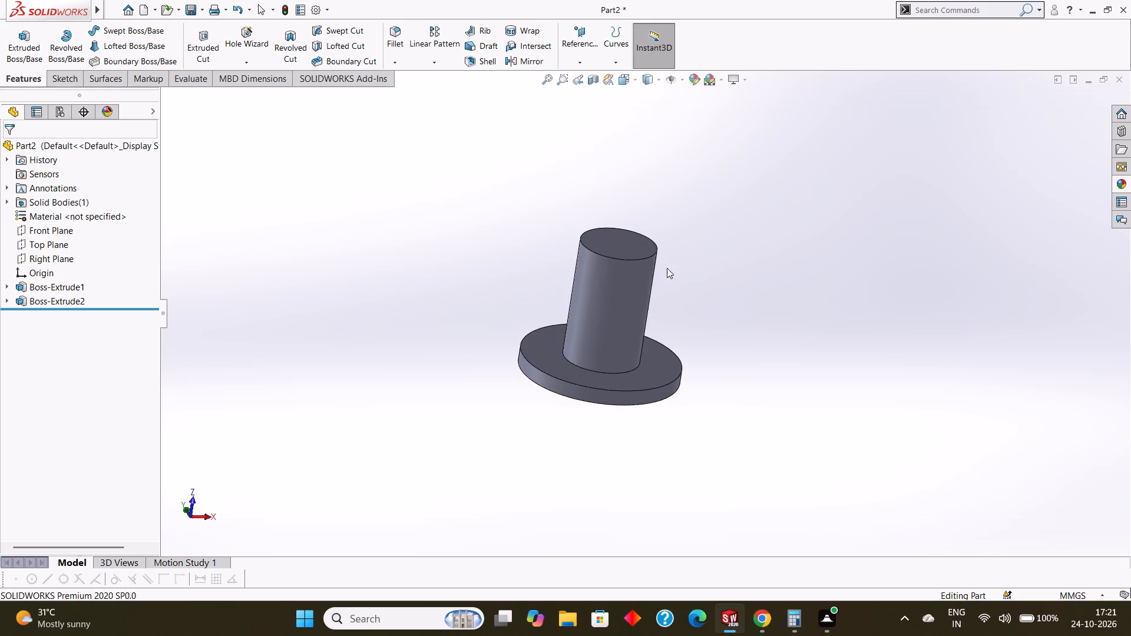
{"action": "middle_click_drag", "start_coordinate": [716, 246], "coordinate": [707, 307]}
{"action": "scroll", "coordinate": [718, 307], "scroll_direction": "down", "scroll_amount": 1}
{"action": "left_click", "coordinate": [584, 238]}
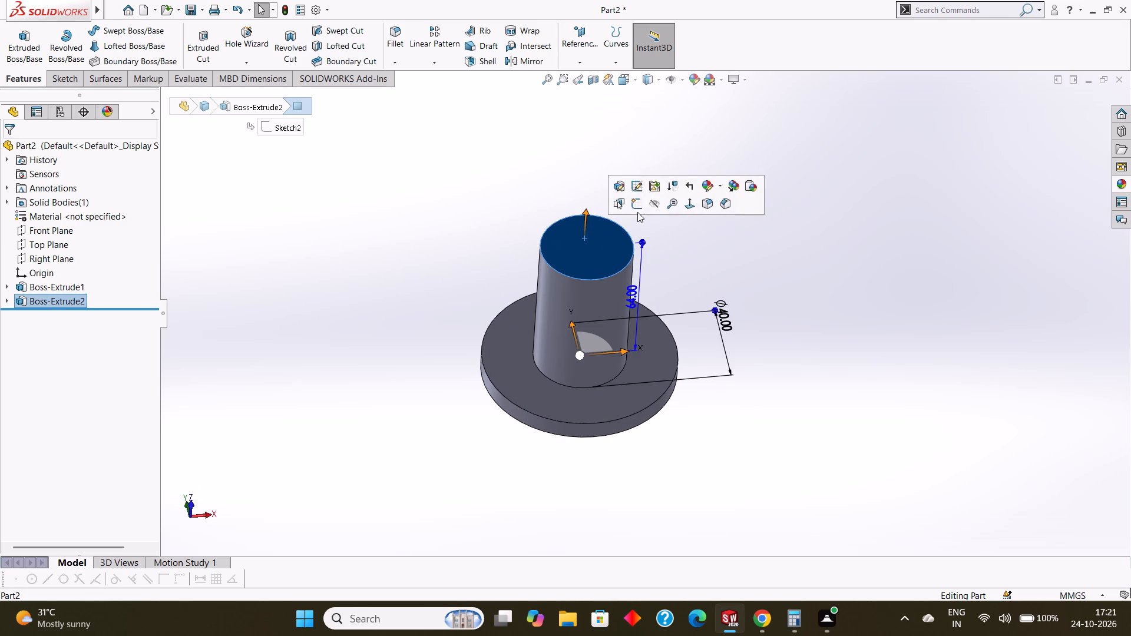
{"action": "left_click", "coordinate": [641, 206]}
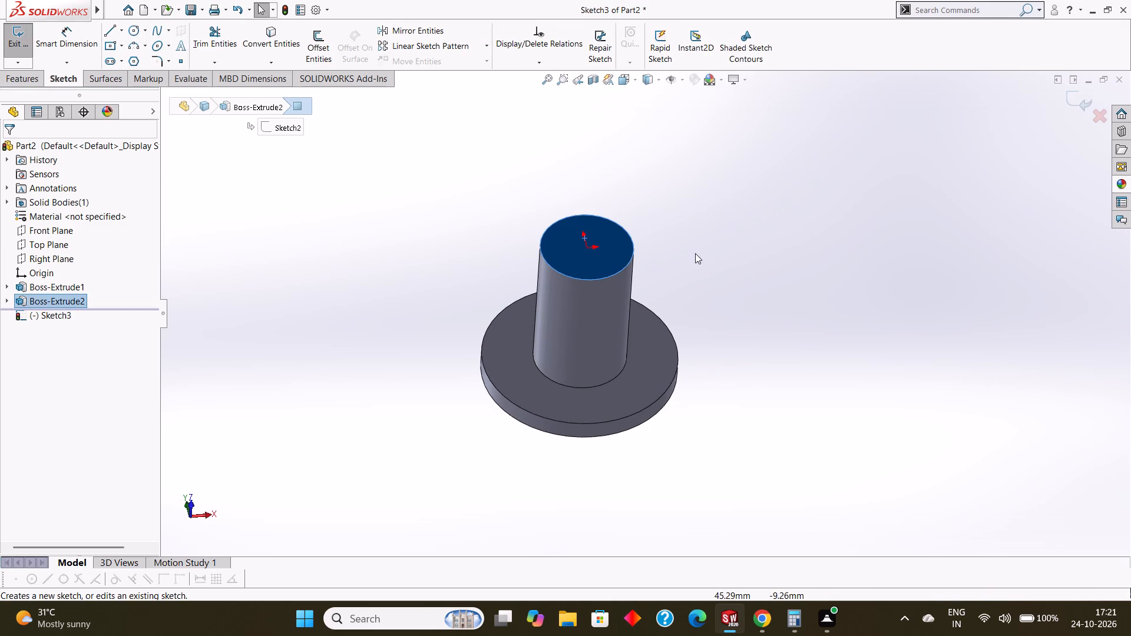
{"action": "key", "text": "ctrl+8"}
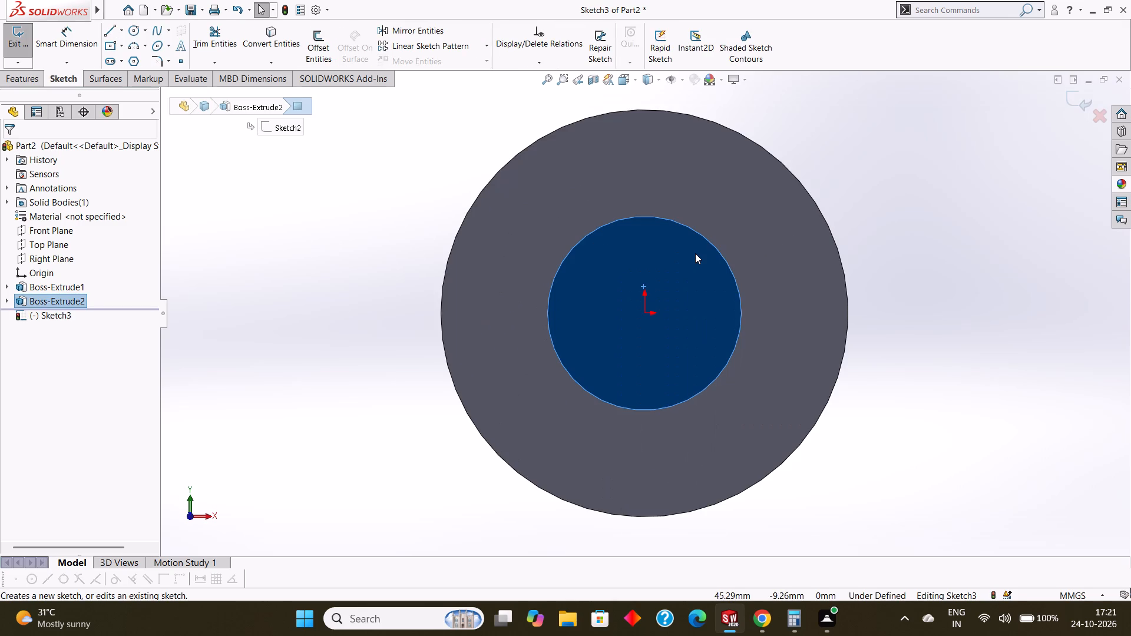
{"action": "key", "text": "Escape"}
Sketch a circle centred on the origin, concentric with the boss, and set its radius to 20 mm.
{"action": "left_click", "coordinate": [138, 31]}
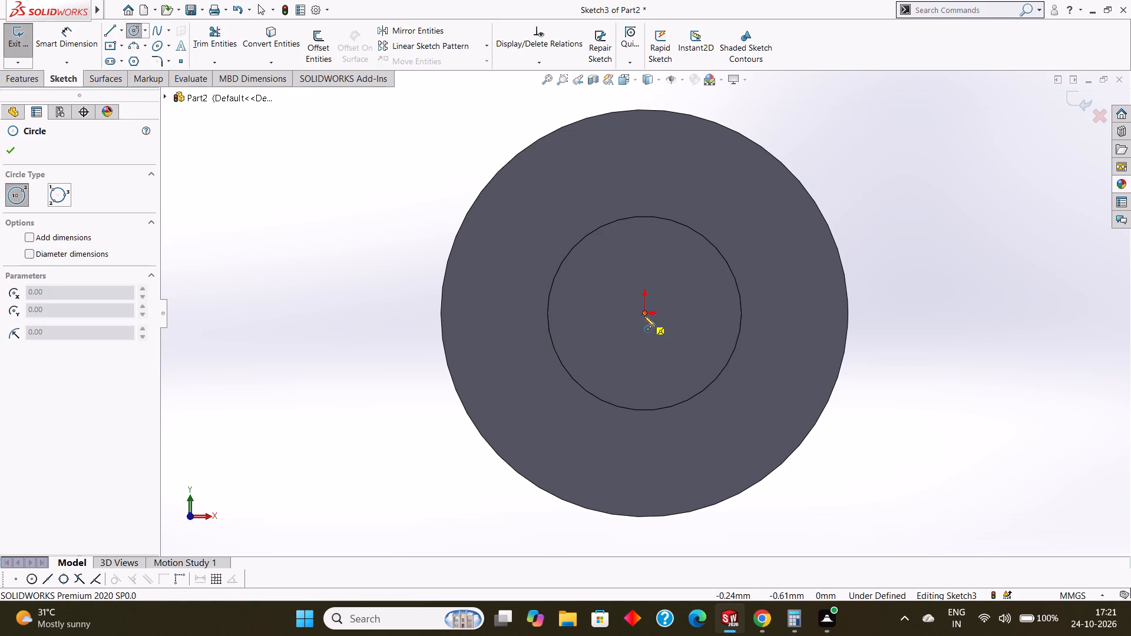
{"action": "left_click_drag", "start_coordinate": [645, 315], "coordinate": [746, 405]}
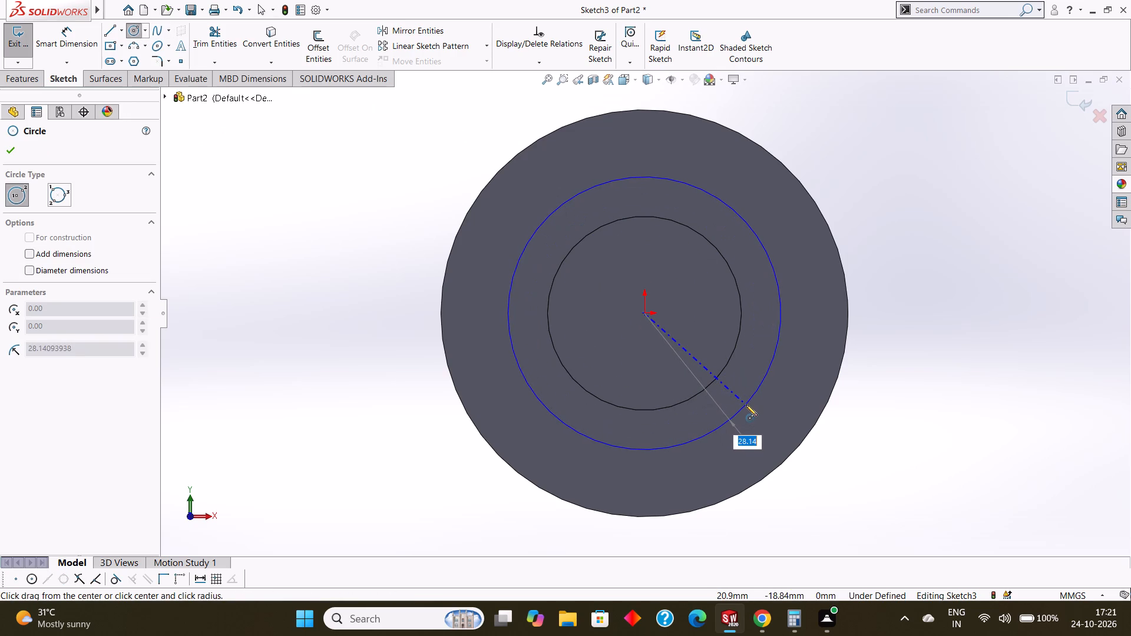
{"action": "left_click_drag", "start_coordinate": [746, 405], "coordinate": [747, 405]}
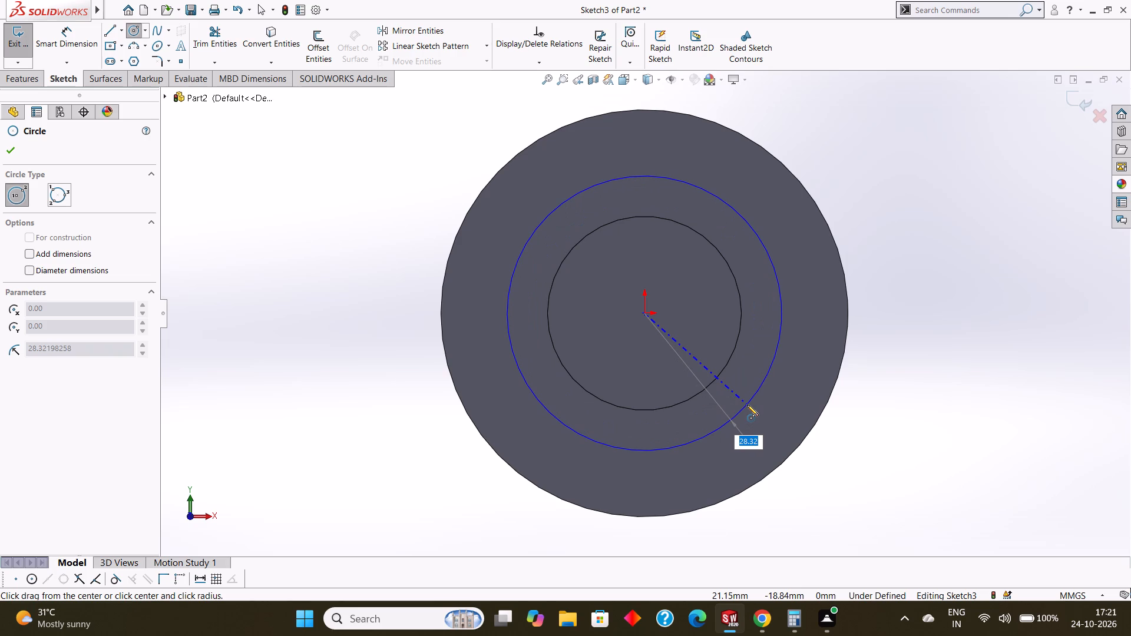
{"action": "left_click_drag", "start_coordinate": [747, 405], "coordinate": [754, 409]}
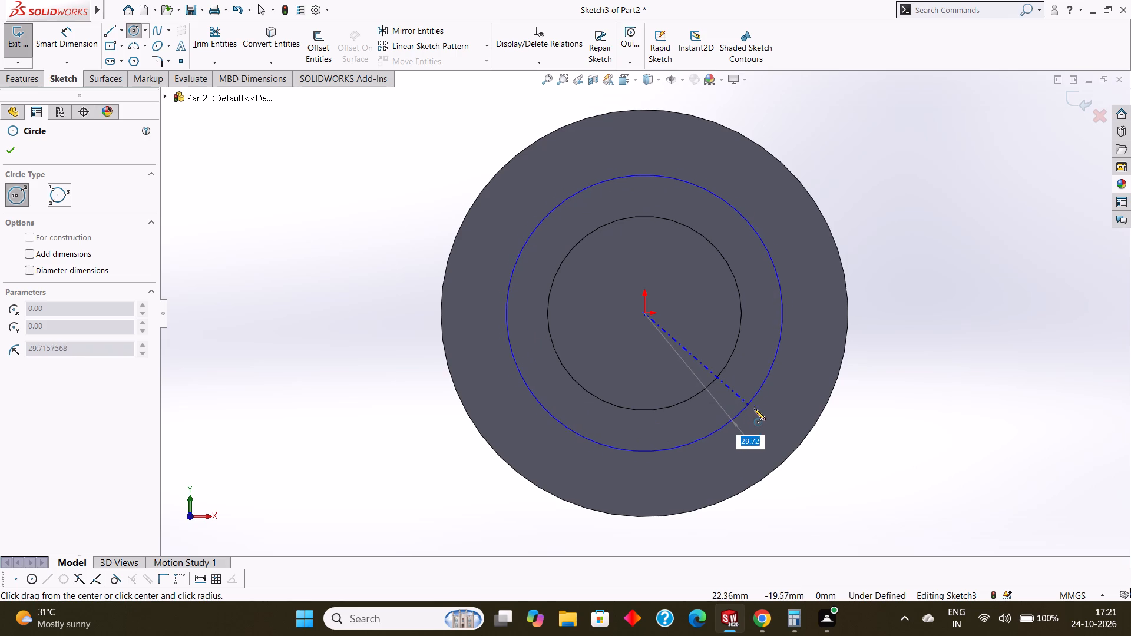
{"action": "left_click_drag", "start_coordinate": [754, 409], "coordinate": [764, 414]}
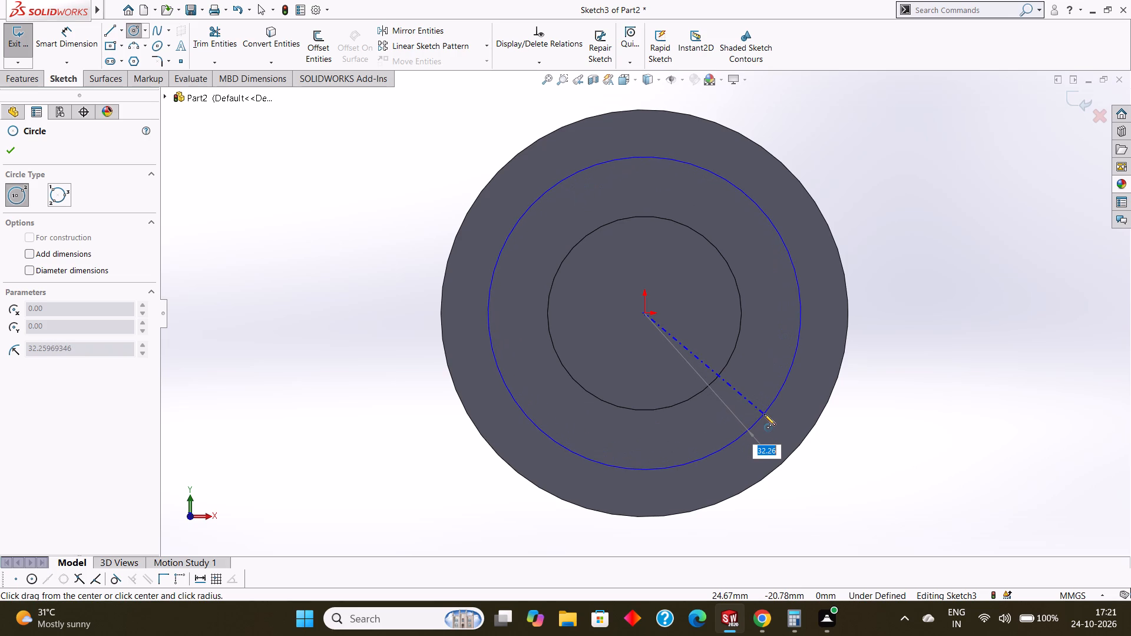
{"action": "left_click_drag", "start_coordinate": [764, 414], "coordinate": [769, 415]}
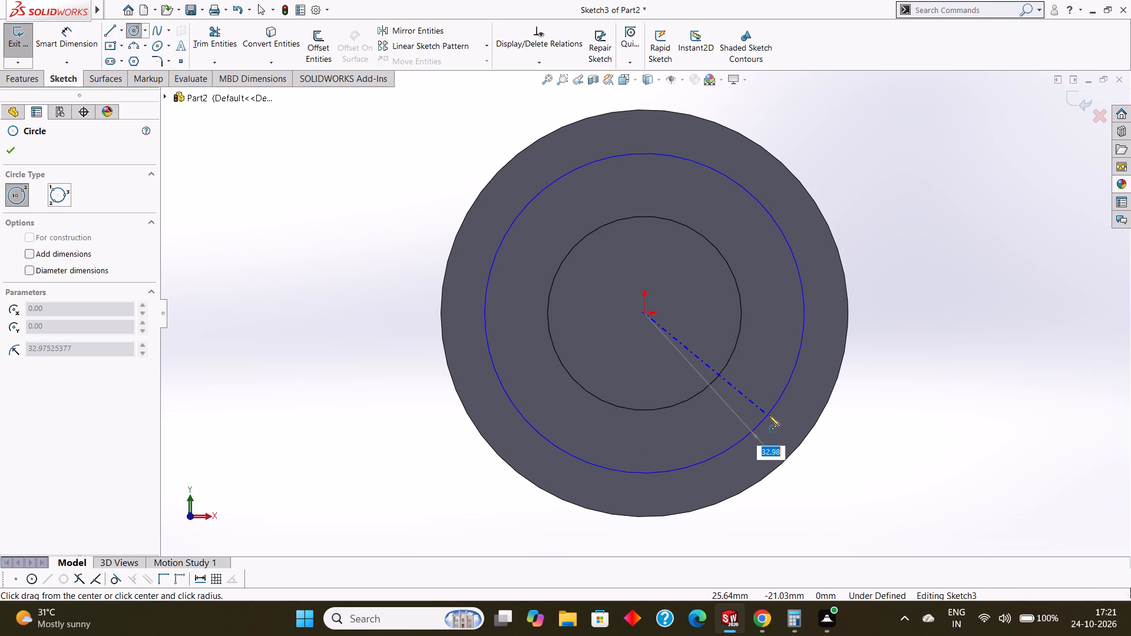
{"action": "left_click_drag", "start_coordinate": [769, 415], "coordinate": [770, 417]}
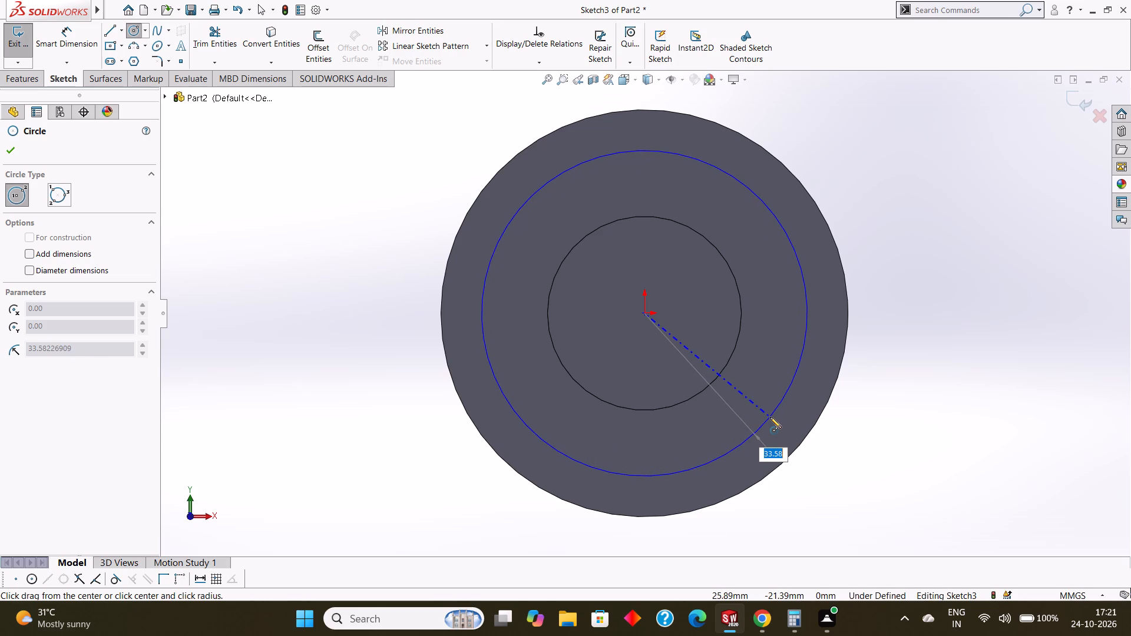
{"action": "left_click_drag", "start_coordinate": [770, 417], "coordinate": [773, 418]}
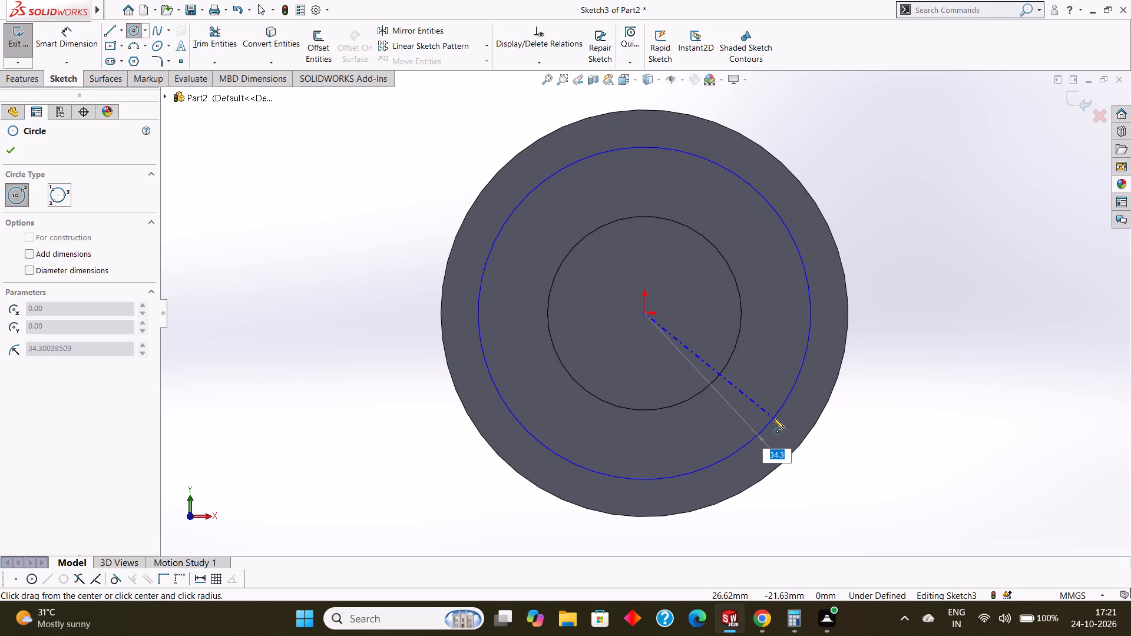
{"action": "left_click_drag", "start_coordinate": [773, 418], "coordinate": [775, 419]}
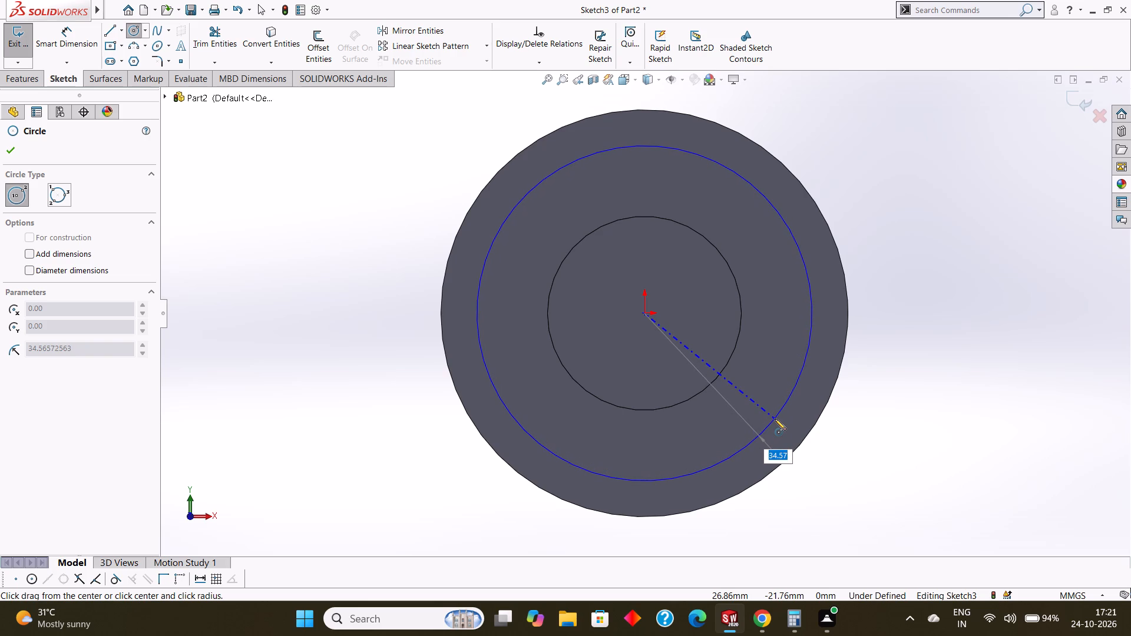
{"action": "left_click_drag", "start_coordinate": [775, 419], "coordinate": [774, 419]}
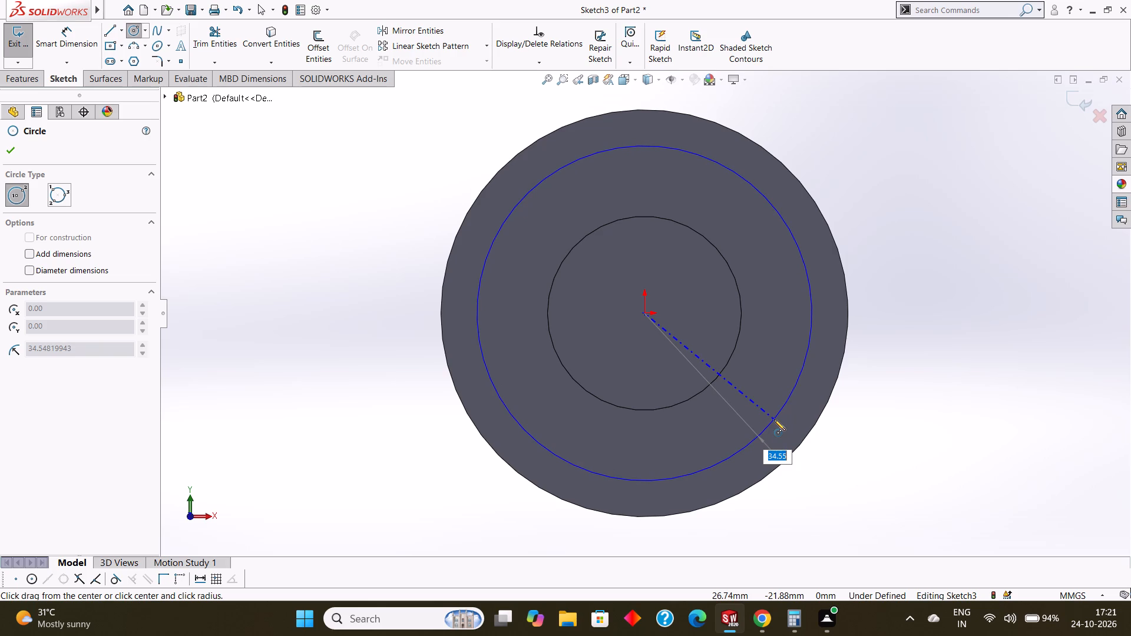
{"action": "left_click_drag", "start_coordinate": [774, 419], "coordinate": [772, 419]}
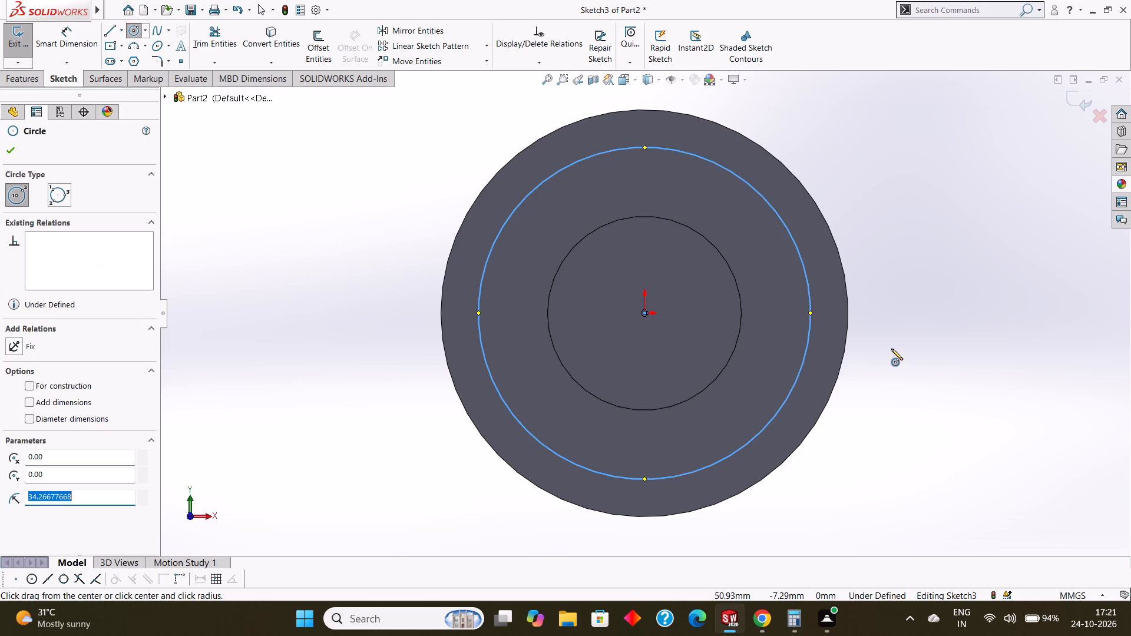
{"action": "key", "text": "BackSpace"}
{"action": "type", "text": "20"}
{"action": "key", "text": "Return"}
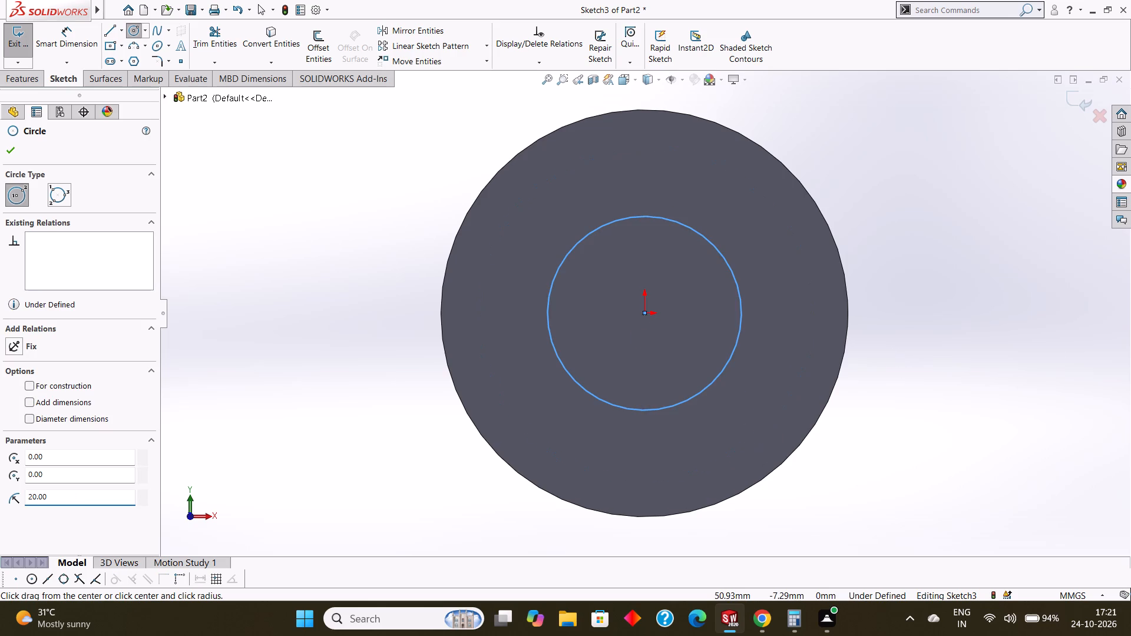
{"action": "left_click", "coordinate": [14, 150]}
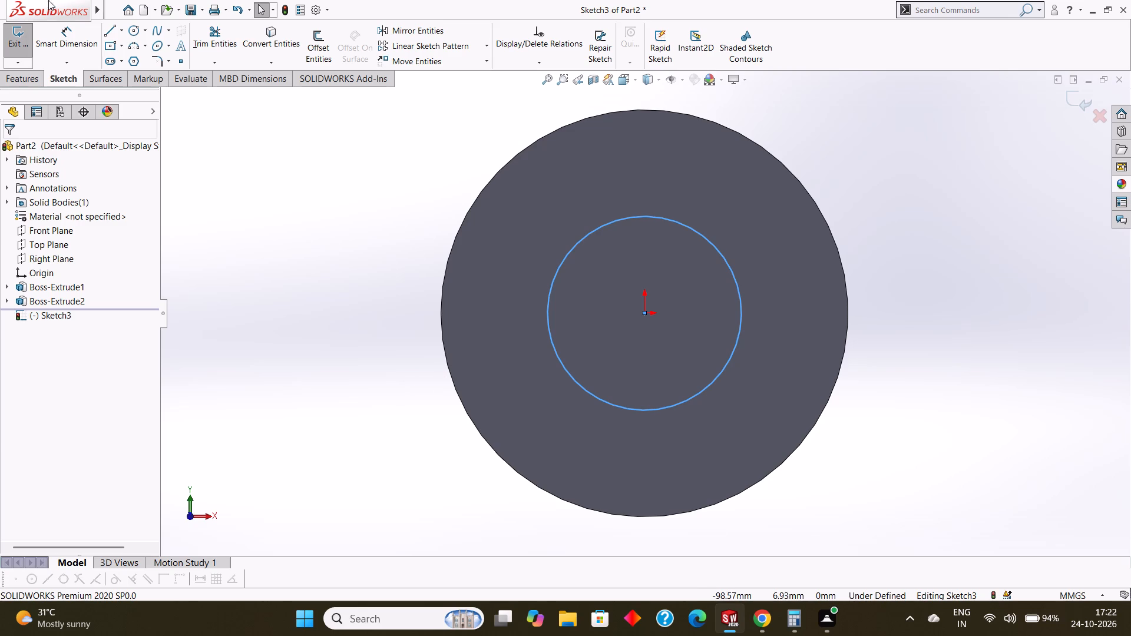
Dimension the new circle's diameter and set it to 68 mm.
{"action": "left_click", "coordinate": [67, 32]}
{"action": "left_click_drag", "start_coordinate": [703, 235], "coordinate": [709, 234]}
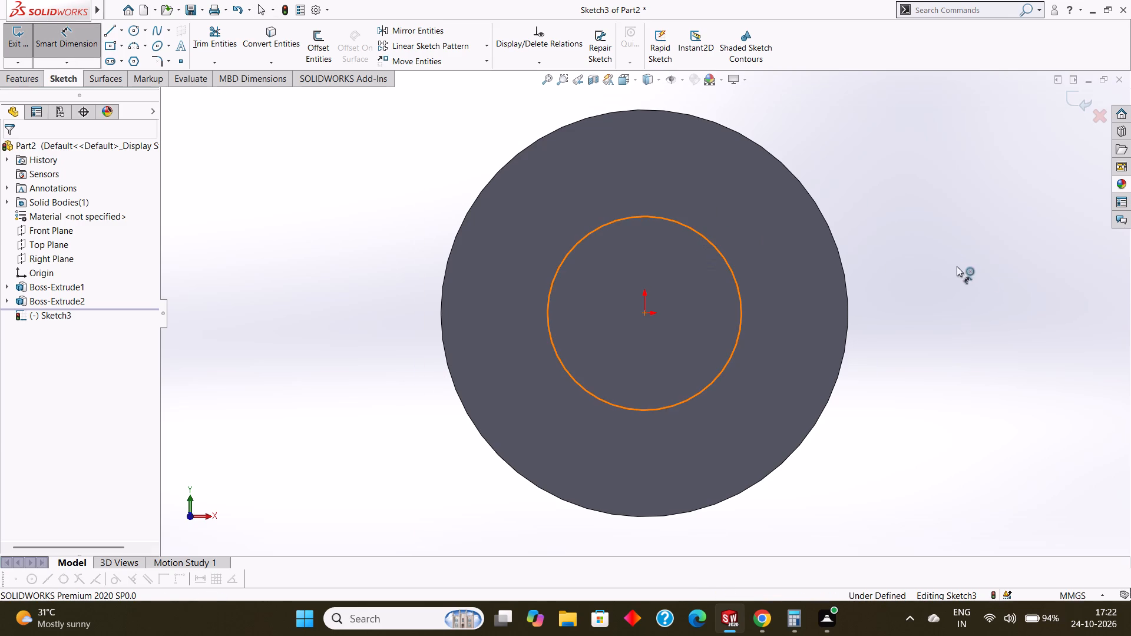
{"action": "left_click", "coordinate": [988, 282]}
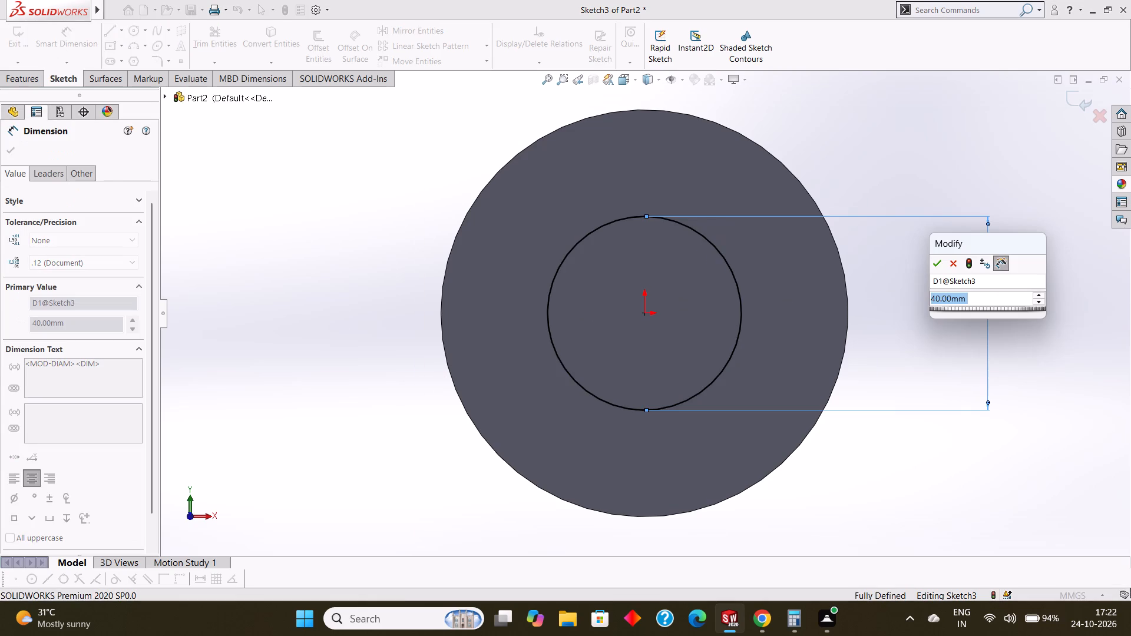
{"action": "type", "text": "68"}
{"action": "key", "text": "Return"}
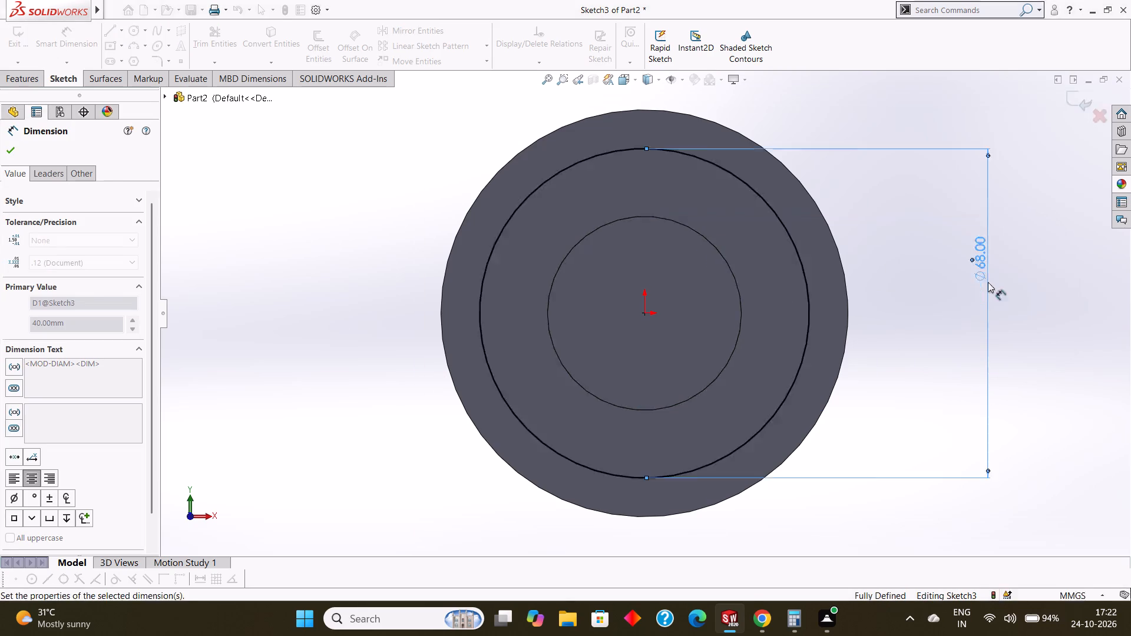
{"action": "left_click", "coordinate": [7, 147]}
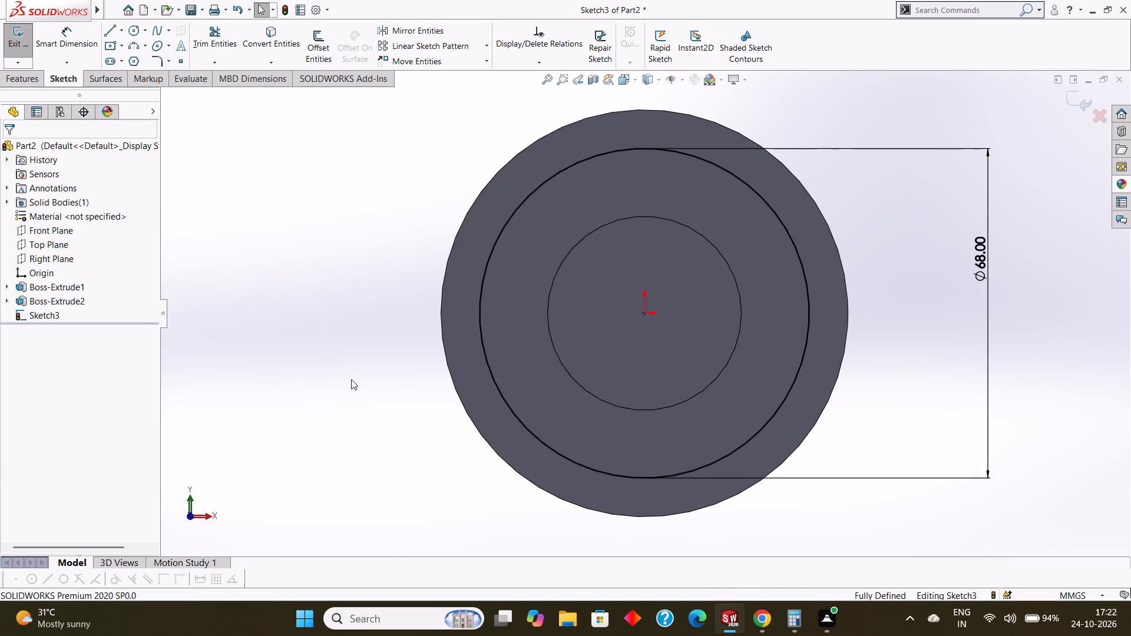
Draw a vertical centerline about 34 mm long from the origin to the uppermost point of the 68 mm circle.
{"action": "left_click", "coordinate": [122, 35]}
{"action": "left_click", "coordinate": [135, 61]}
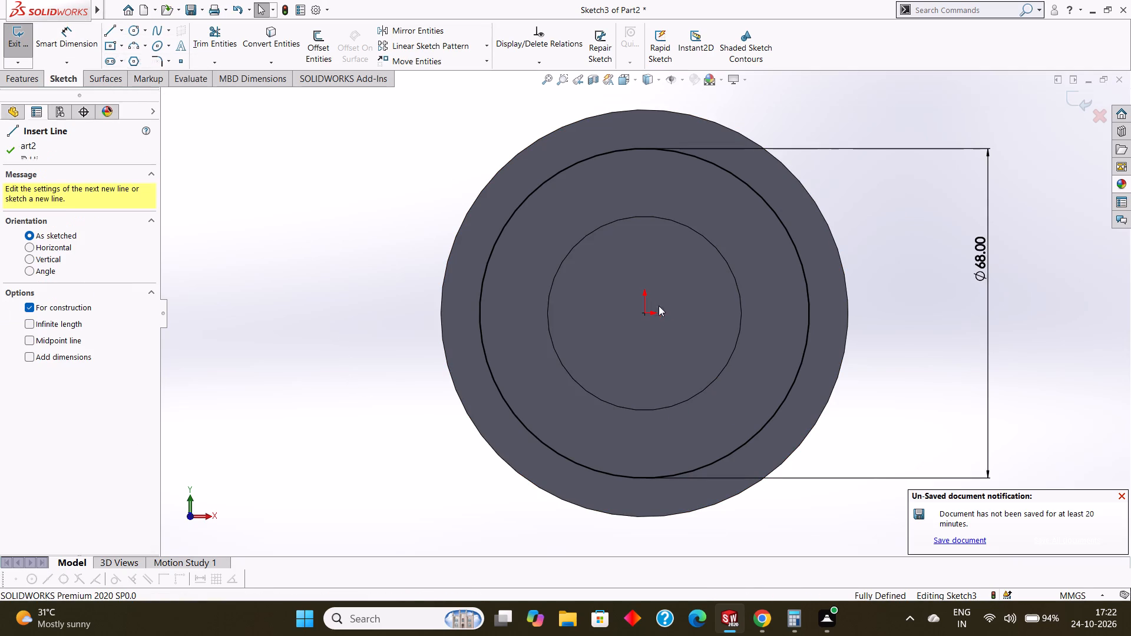
{"action": "left_click", "coordinate": [646, 313]}
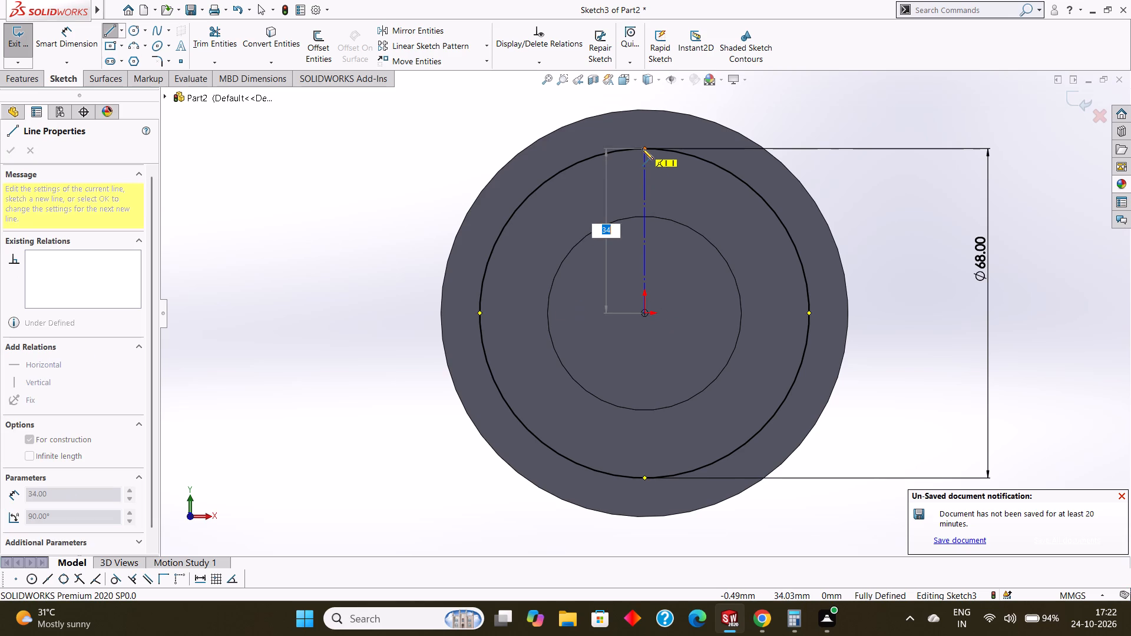
{"action": "left_click", "coordinate": [642, 148]}
{"action": "key", "text": "Escape"}
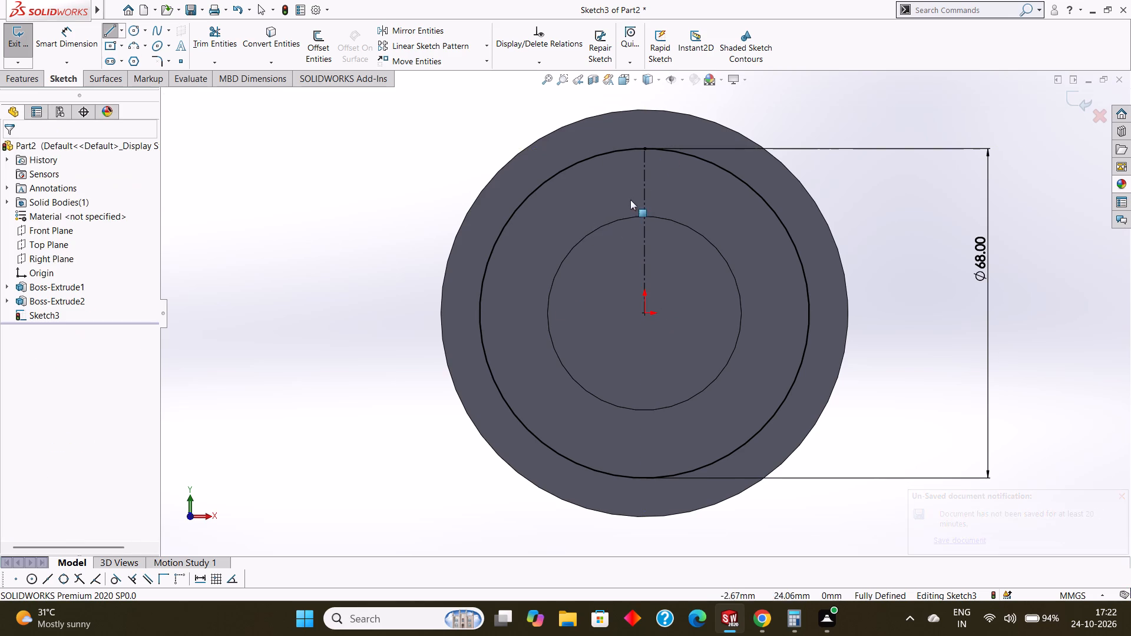
Draw a vertical centerline about 34 mm long from the origin to the lowermost point of the 68 mm circle.
{"action": "key", "text": "Return"}
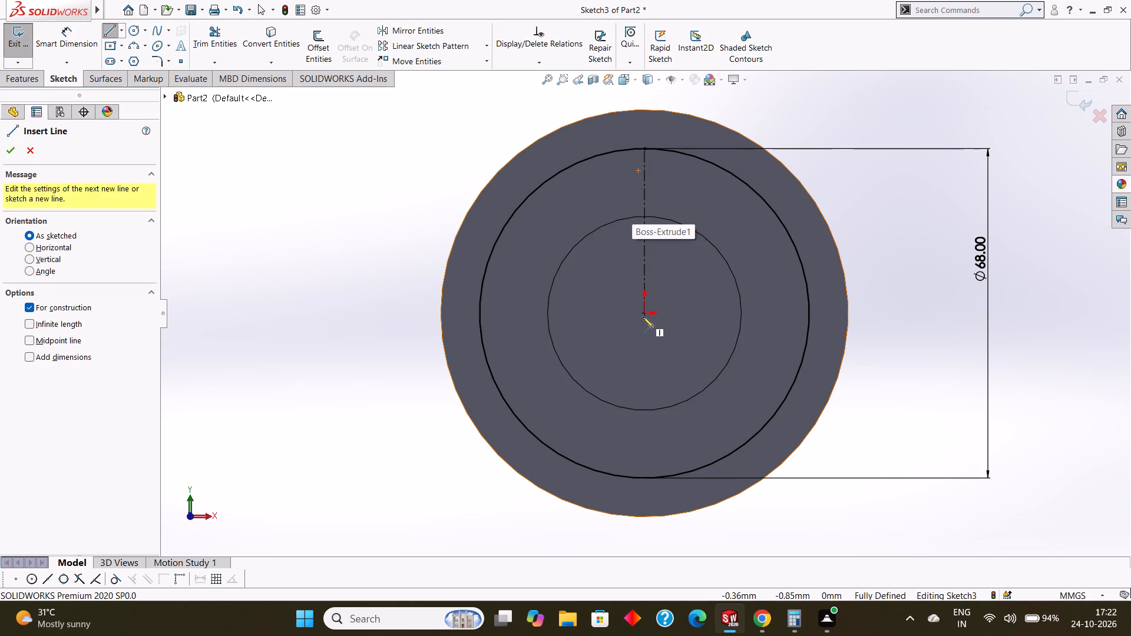
{"action": "left_click", "coordinate": [643, 314]}
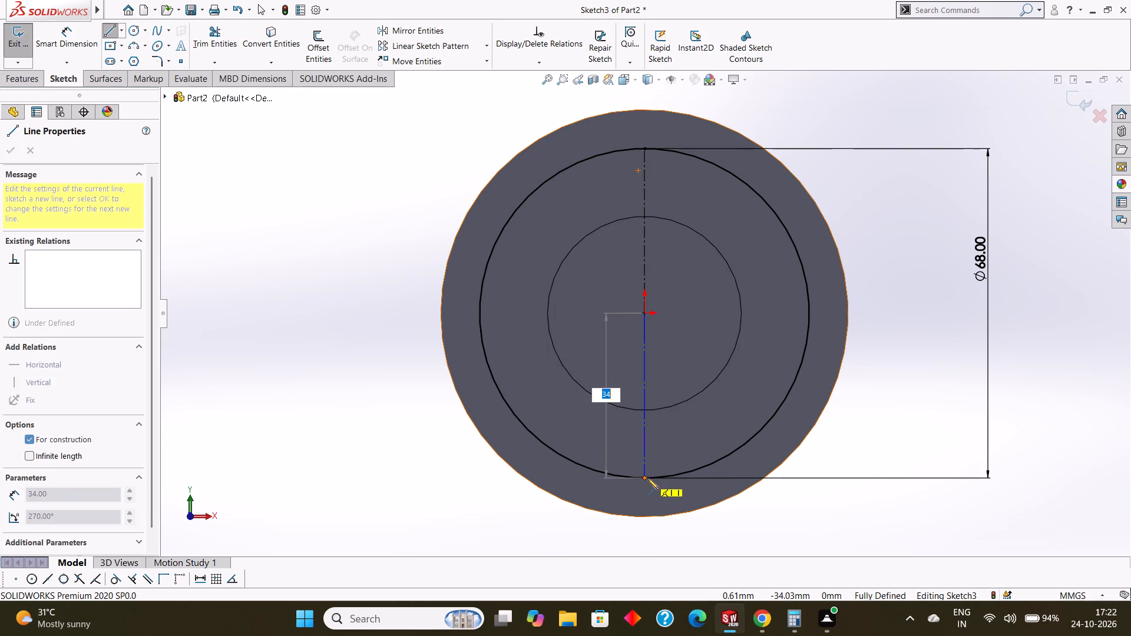
{"action": "left_click", "coordinate": [647, 478]}
{"action": "key", "text": "Escape"}
{"action": "key", "text": "Escape"}
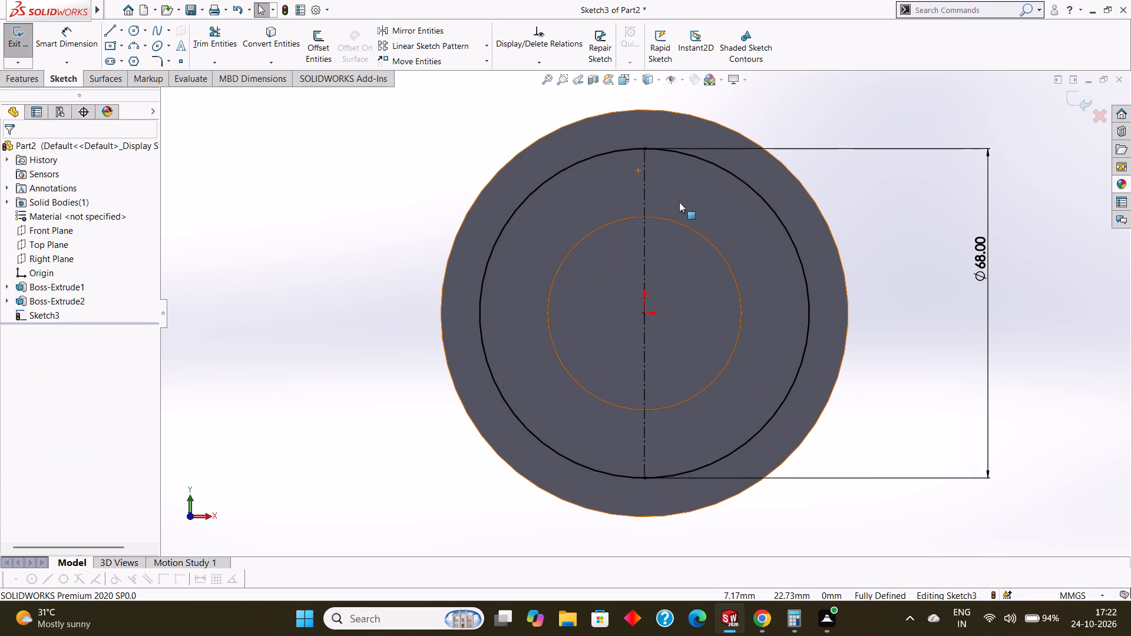
{"action": "key", "text": "Escape"}
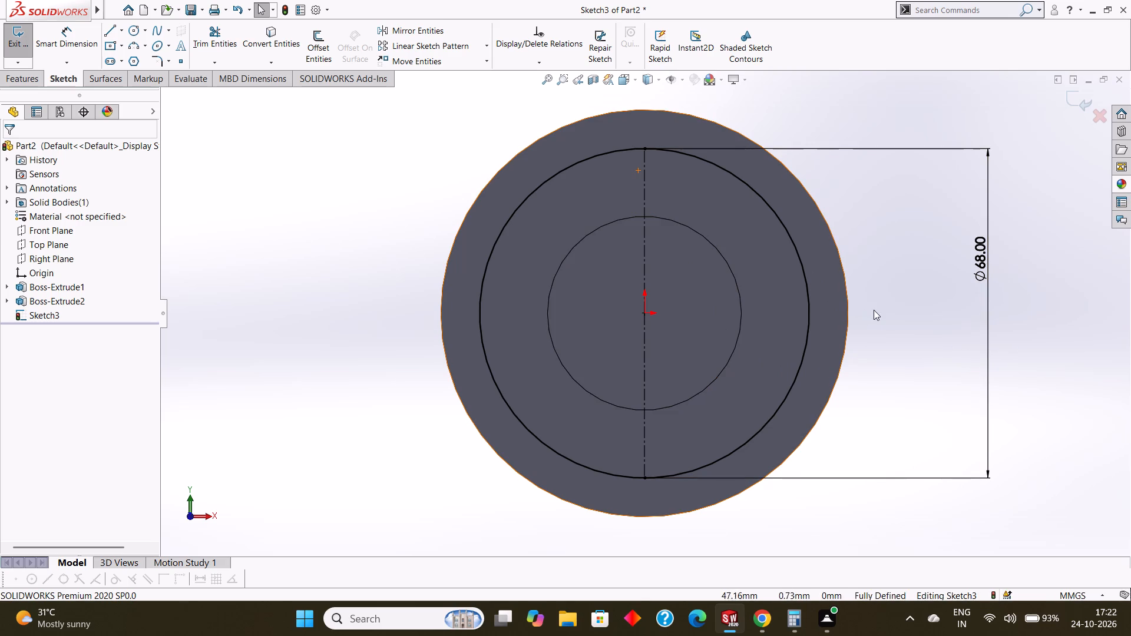
Draw a 55 mm horizontal line leftwards from the uppermost point of the 68 mm circle.
{"action": "left_click", "coordinate": [110, 35]}
{"action": "left_click", "coordinate": [643, 149]}
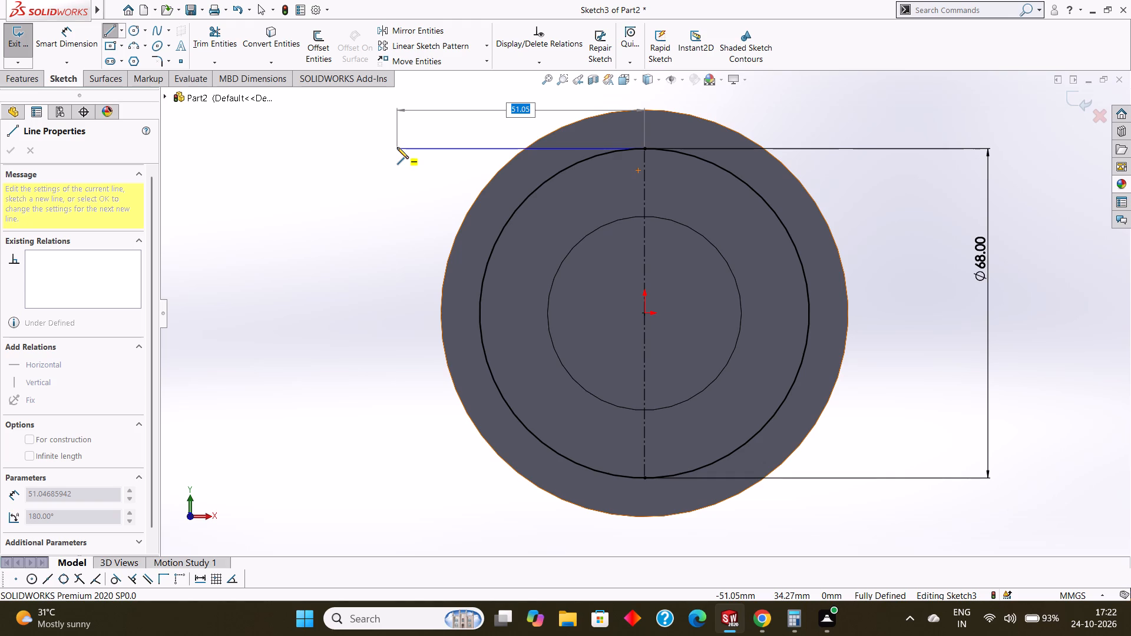
{"action": "type", "text": "55"}
{"action": "key", "text": "Return"}
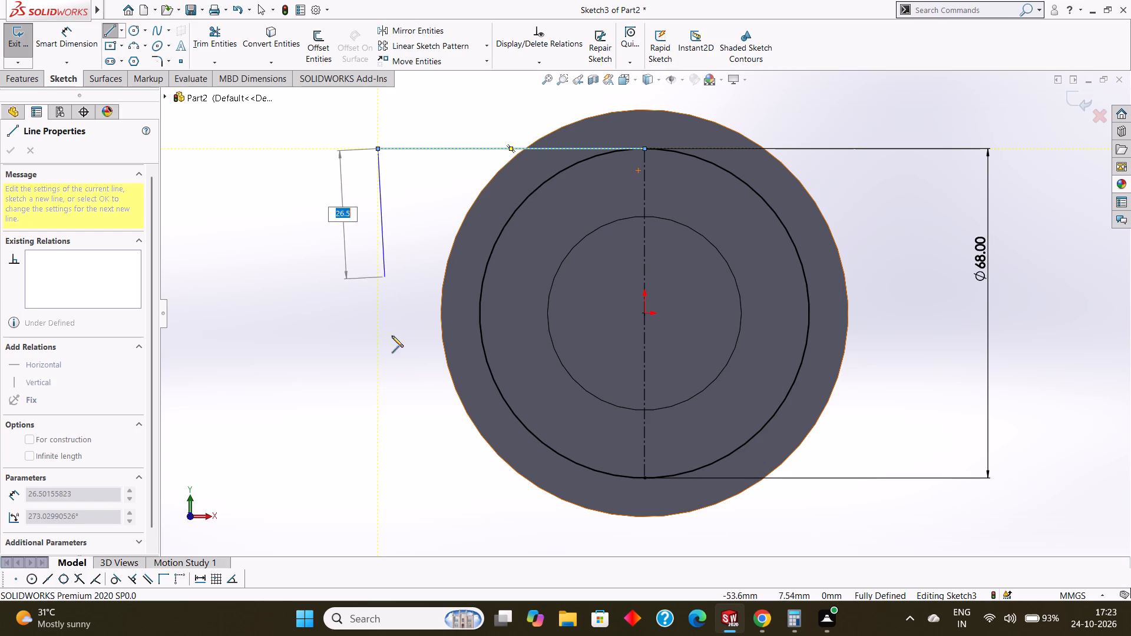
{"action": "key", "text": "Escape"}
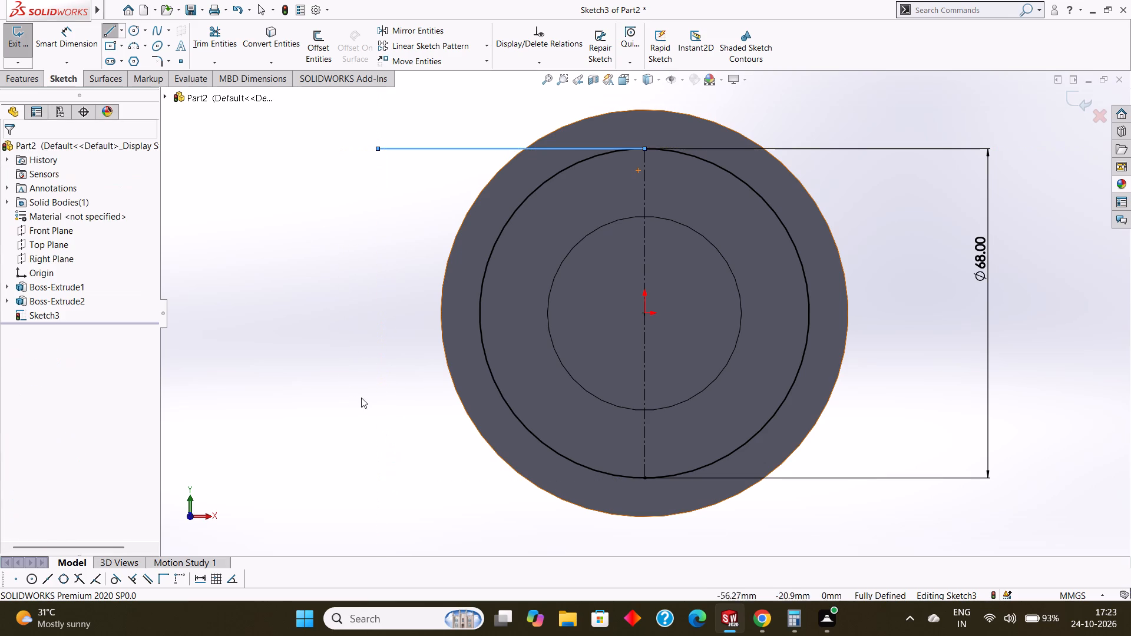
{"action": "key", "text": "Escape"}
Draw a 55 mm horizontal line leftwards from the lowermost point of the 68 mm circle.
{"action": "left_click", "coordinate": [111, 33]}
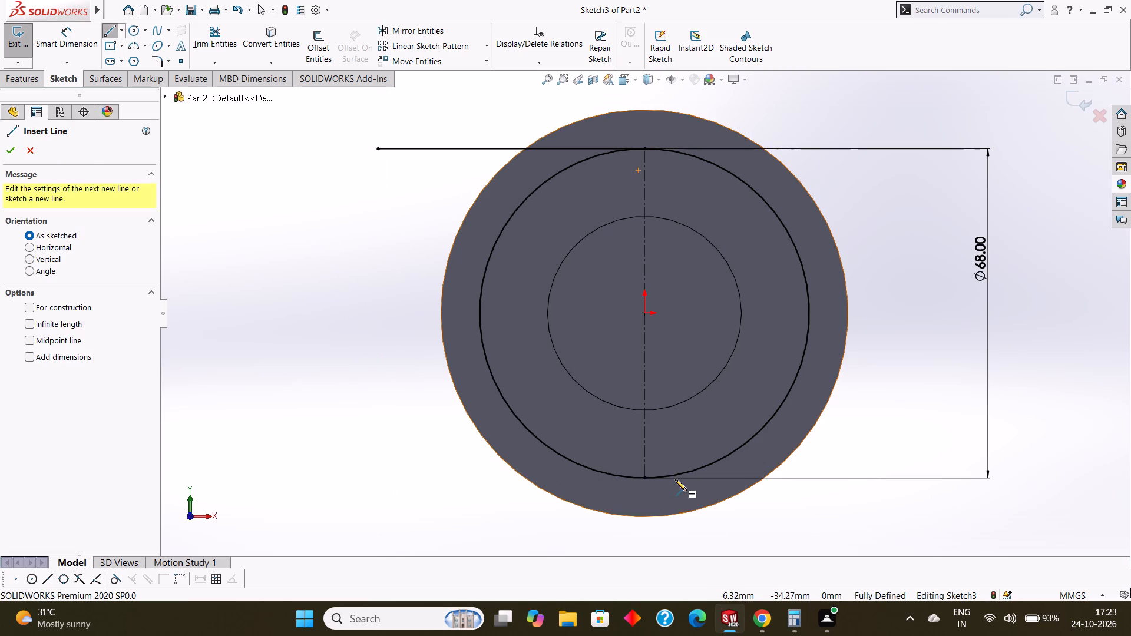
{"action": "scroll", "coordinate": [675, 479], "scroll_direction": "up", "scroll_amount": 2}
{"action": "scroll", "coordinate": [644, 464], "scroll_direction": "down", "scroll_amount": 2}
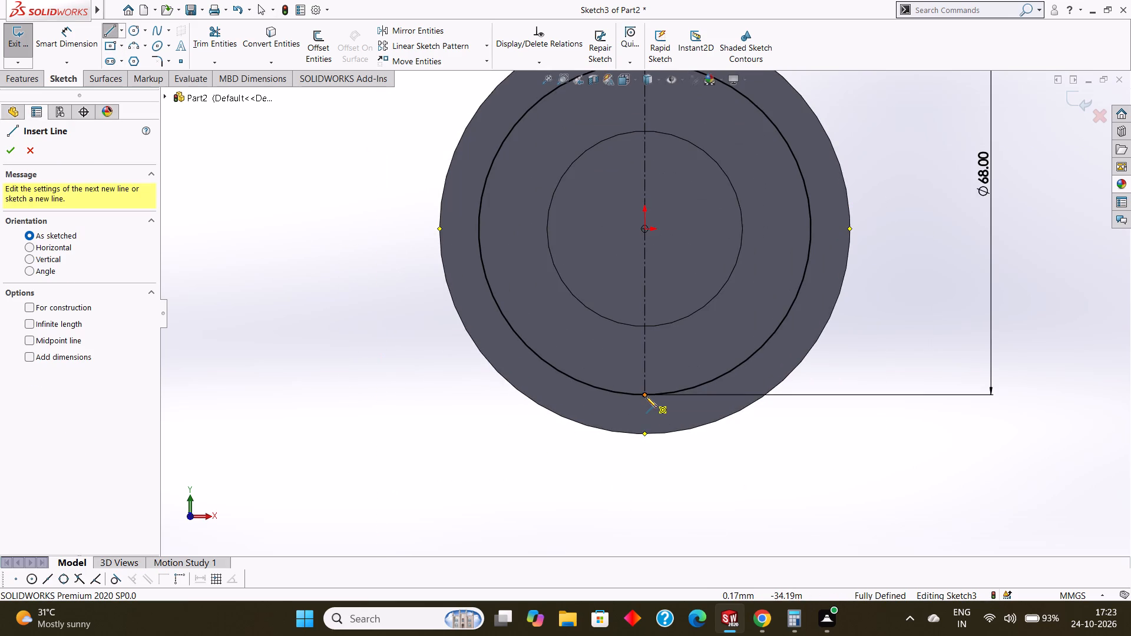
{"action": "scroll", "coordinate": [646, 396], "scroll_direction": "up", "scroll_amount": 2}
{"action": "scroll", "coordinate": [639, 268], "scroll_direction": "down", "scroll_amount": 2}
{"action": "scroll", "coordinate": [639, 268], "scroll_direction": "up", "scroll_amount": 3}
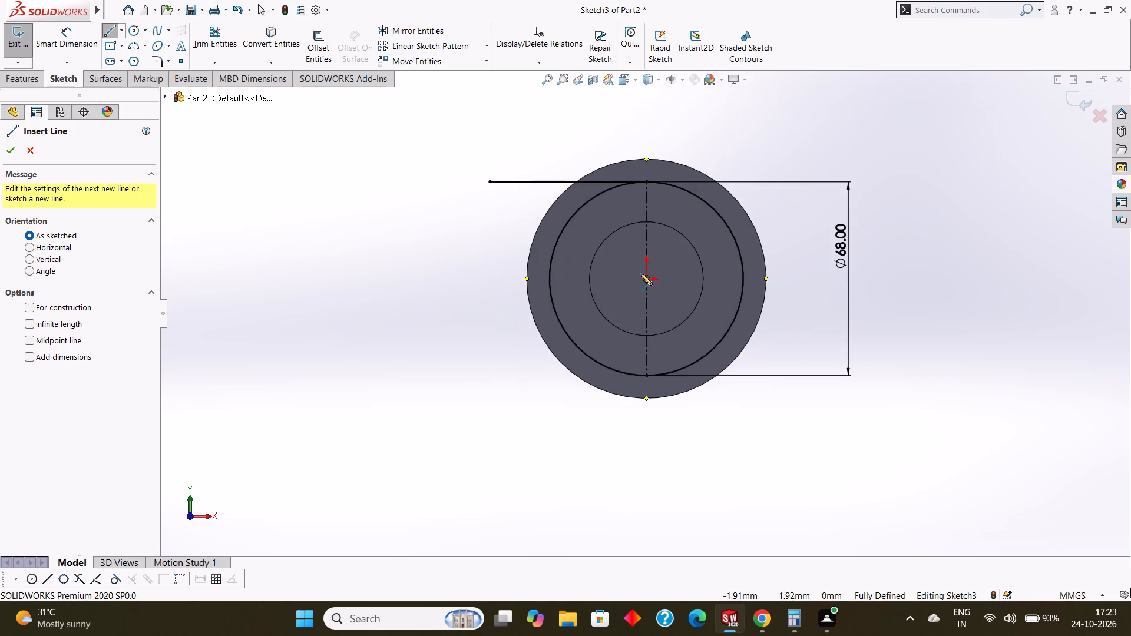
{"action": "scroll", "coordinate": [641, 250], "scroll_direction": "down", "scroll_amount": 2}
{"action": "left_click", "coordinate": [650, 440]}
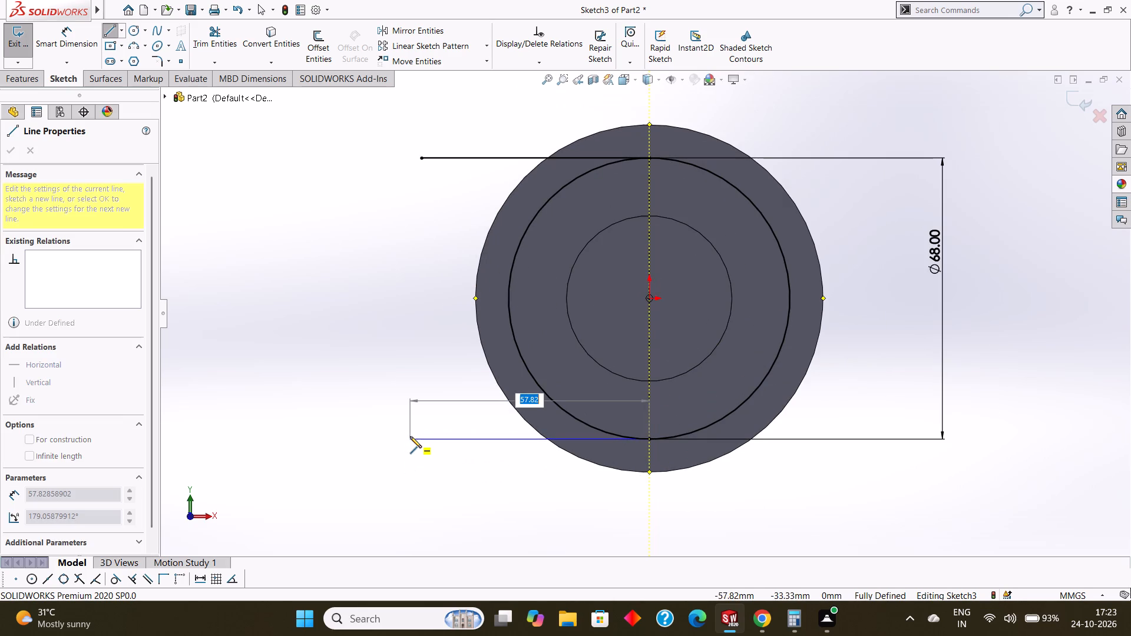
{"action": "type", "text": "55"}
{"action": "key", "text": "Return"}
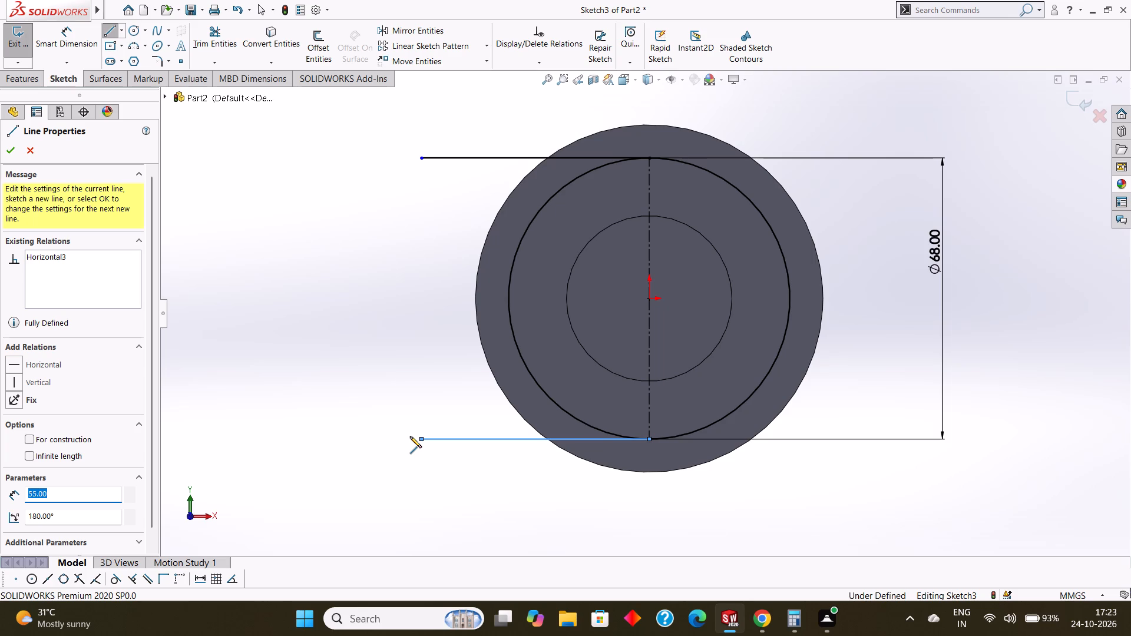
Connect the outer ends of the two 55 mm horizontal lines with a vertical line.
{"action": "left_click", "coordinate": [423, 160]}
{"action": "key", "text": "Escape"}
{"action": "key", "text": "Escape"}
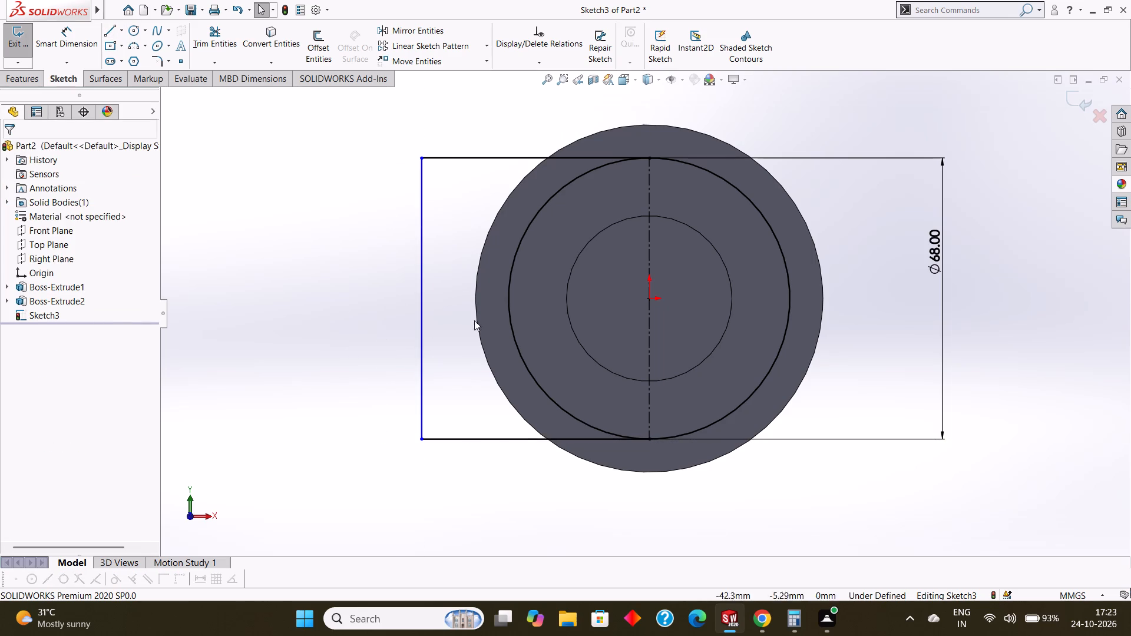
Draw a 5 mm horizontal centerline from the midpoint of the vertical side line towards the circle.
{"action": "left_click", "coordinate": [123, 32]}
{"action": "left_click", "coordinate": [133, 57]}
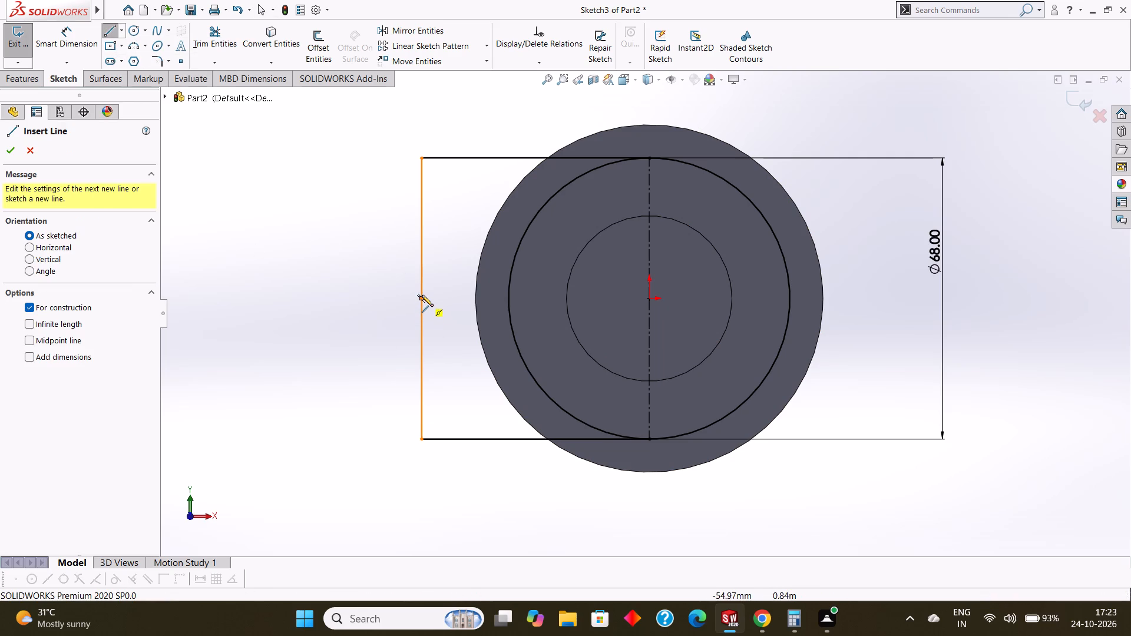
{"action": "left_click", "coordinate": [422, 299]}
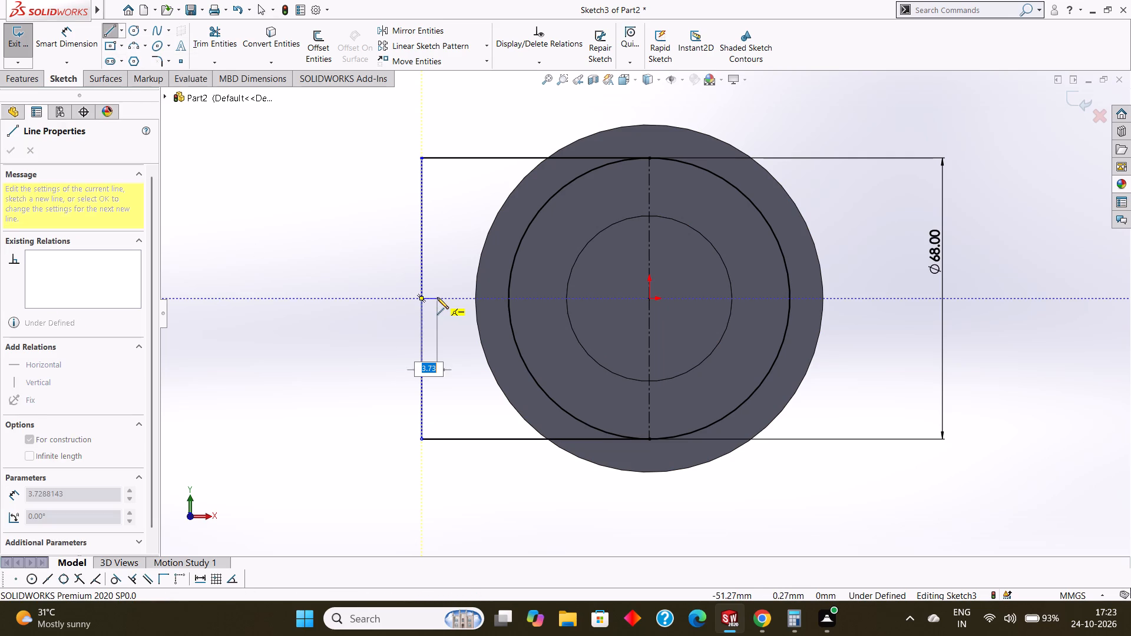
{"action": "key", "text": "5"}
{"action": "key", "text": "Return"}
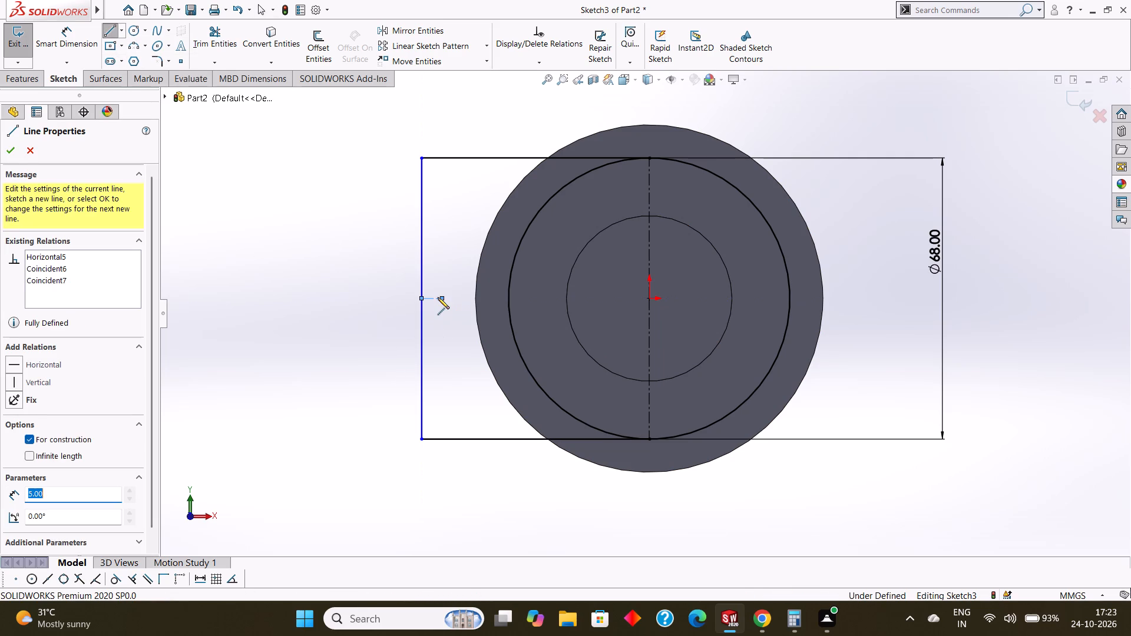
{"action": "key", "text": "Escape"}
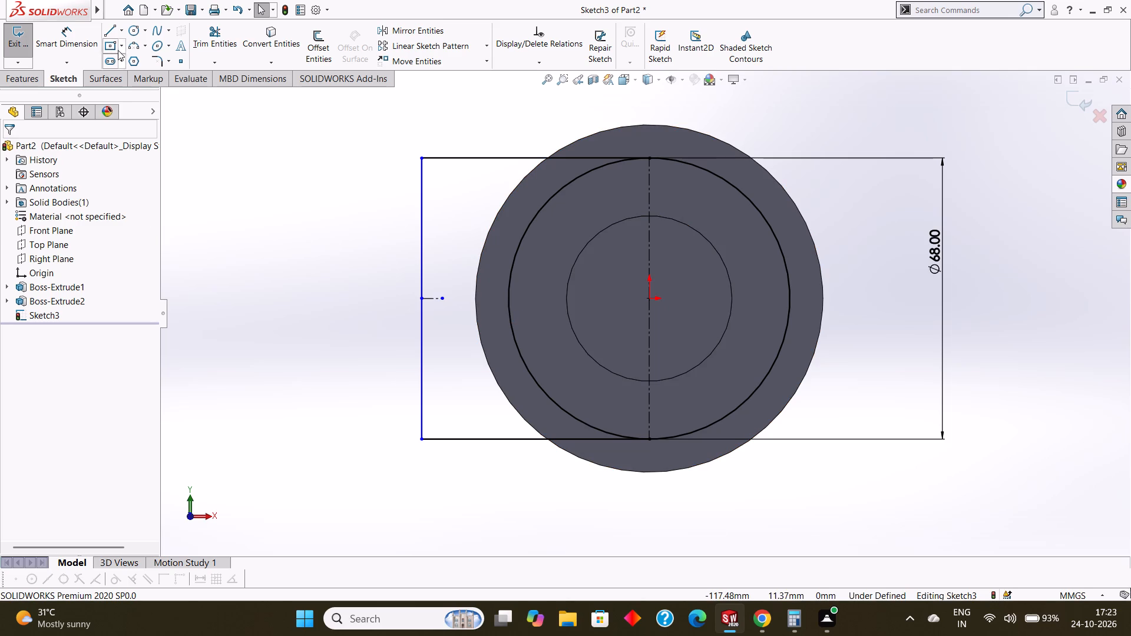
Draw two vertical lines, 14 mm upwards and 14 mm downwards, from the inner end of the short centerline.
{"action": "left_click", "coordinate": [113, 29]}
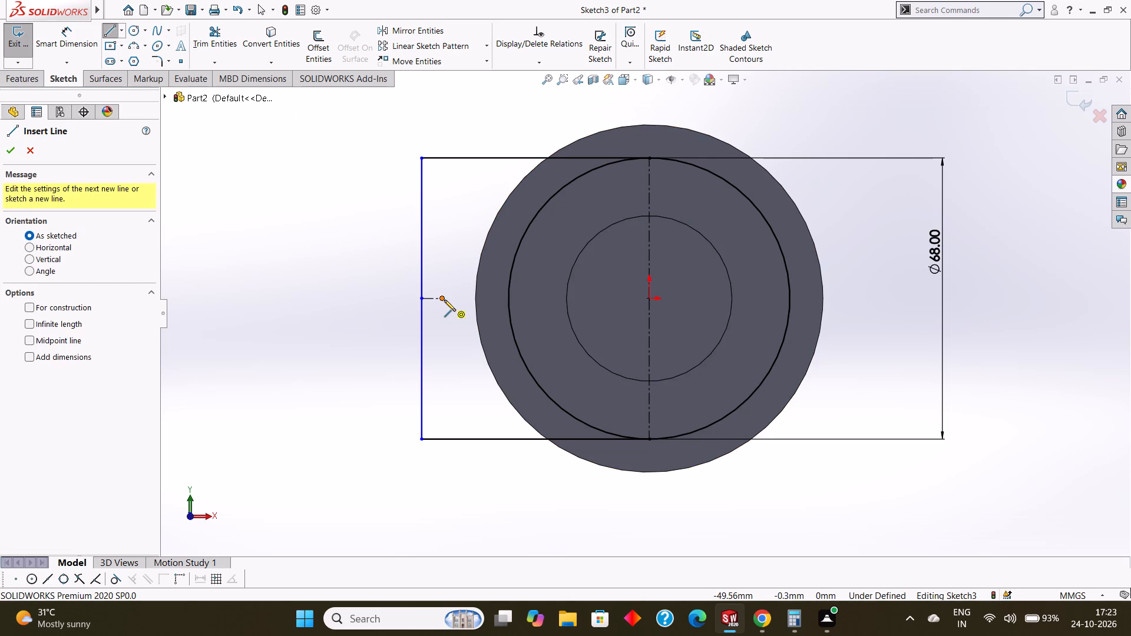
{"action": "left_click", "coordinate": [444, 299]}
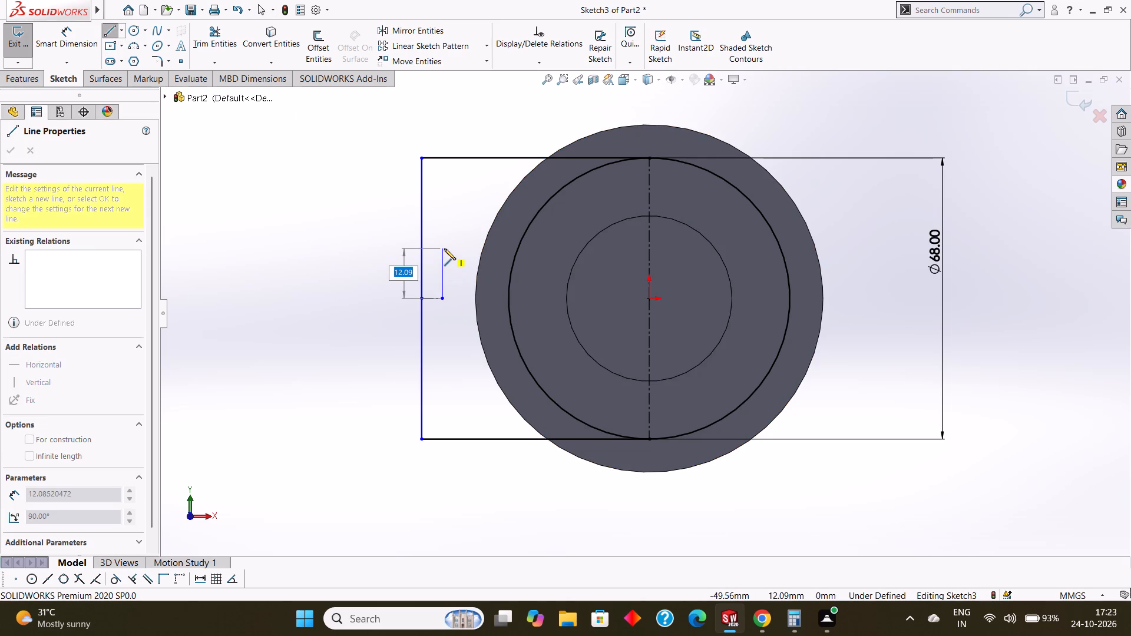
{"action": "type", "text": "14"}
{"action": "key", "text": "Return"}
{"action": "key", "text": "Escape"}
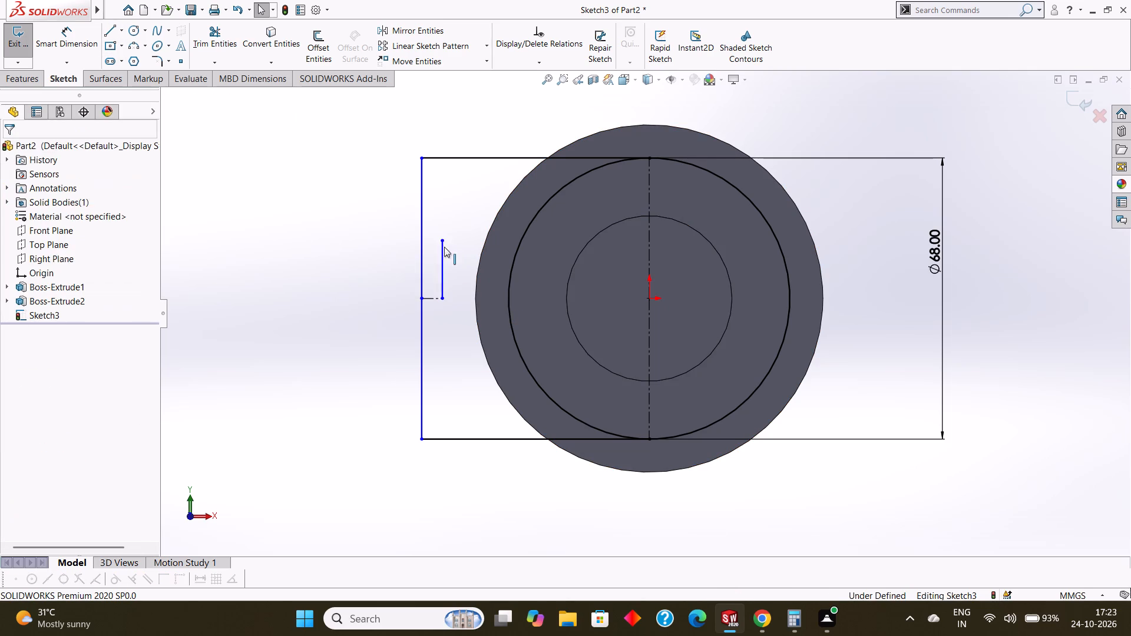
{"action": "key", "text": "Return"}
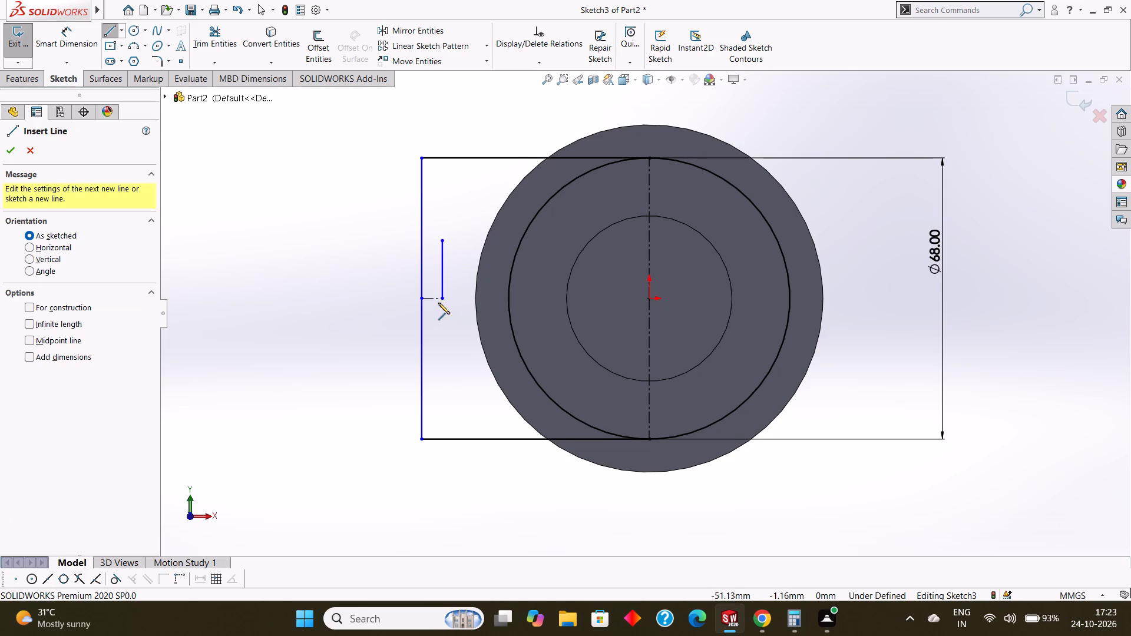
{"action": "left_click", "coordinate": [441, 299]}
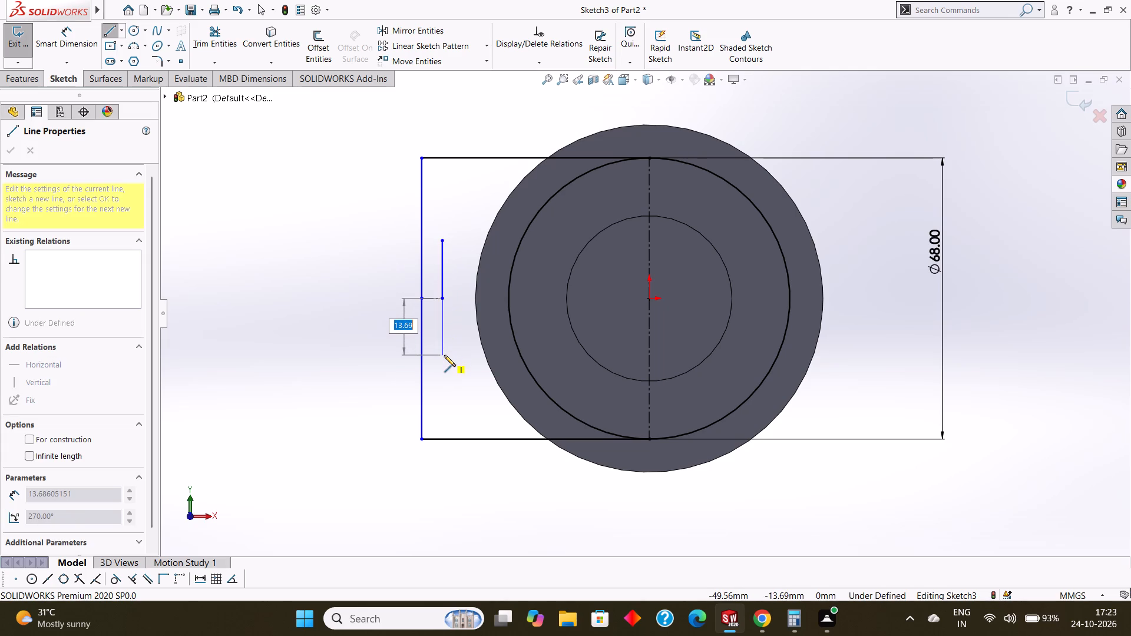
{"action": "type", "text": "14"}
{"action": "key", "text": "Return"}
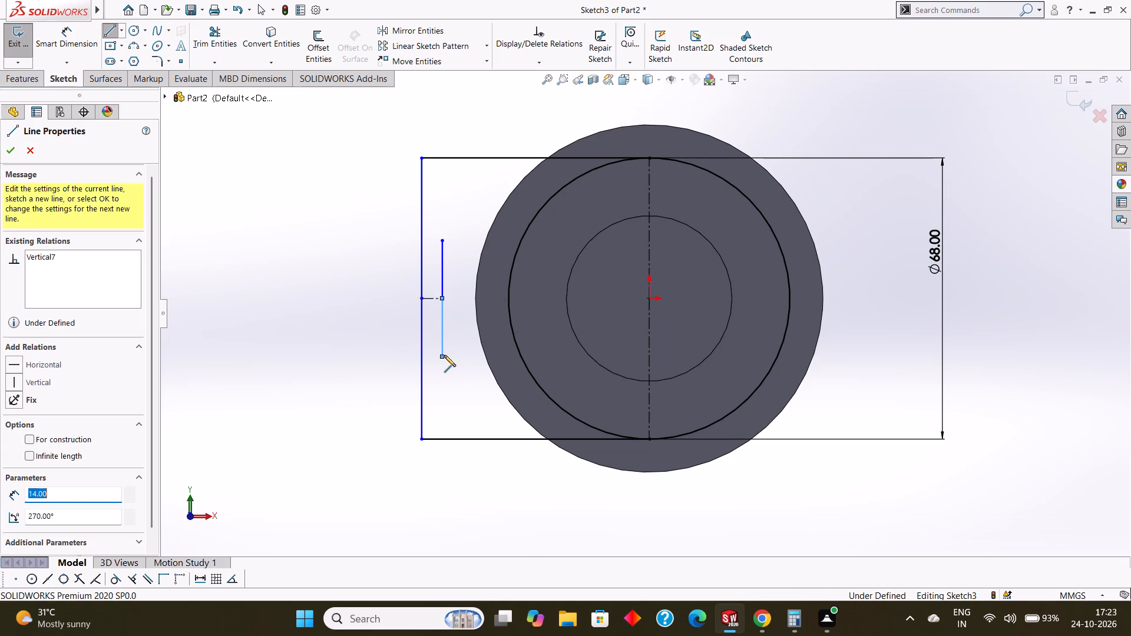
Draw horizontal lines from the lower and upper ends of the 14 mm lines outwards past the vertical side line.
{"action": "left_click", "coordinate": [397, 356]}
{"action": "key", "text": "Escape"}
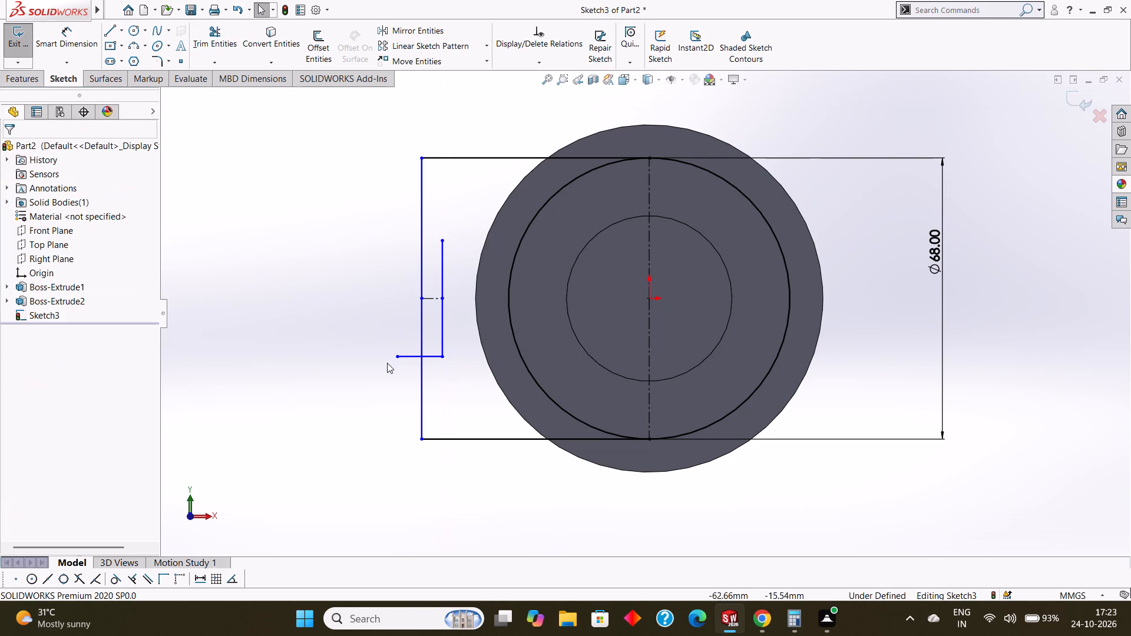
{"action": "key", "text": "Return"}
{"action": "left_click", "coordinate": [442, 240]}
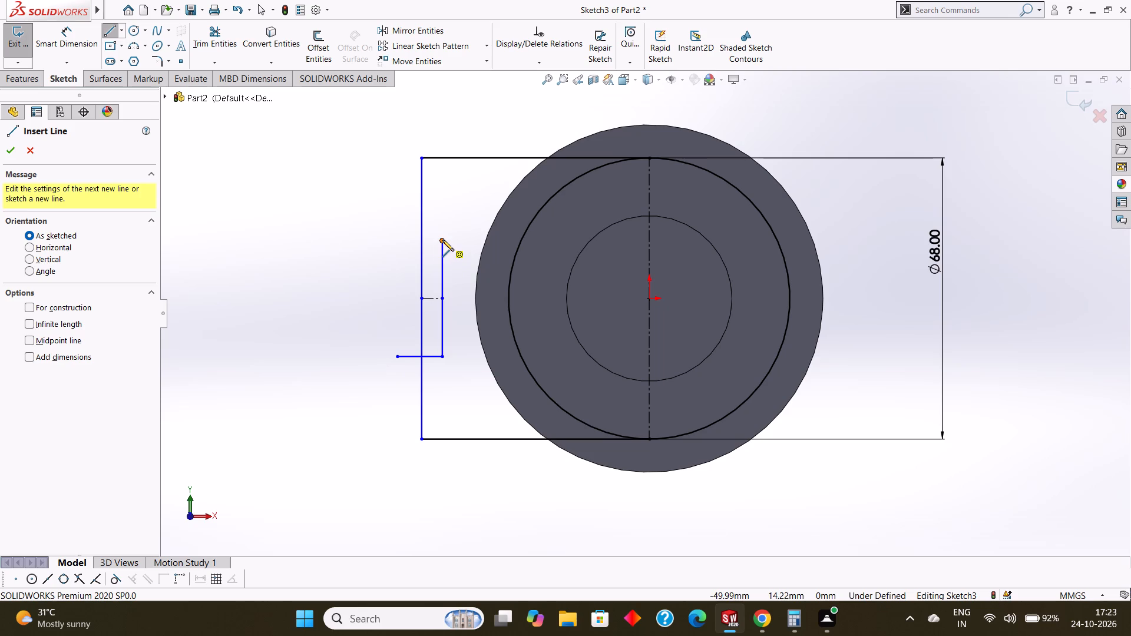
{"action": "left_click", "coordinate": [390, 241]}
{"action": "key", "text": "Escape"}
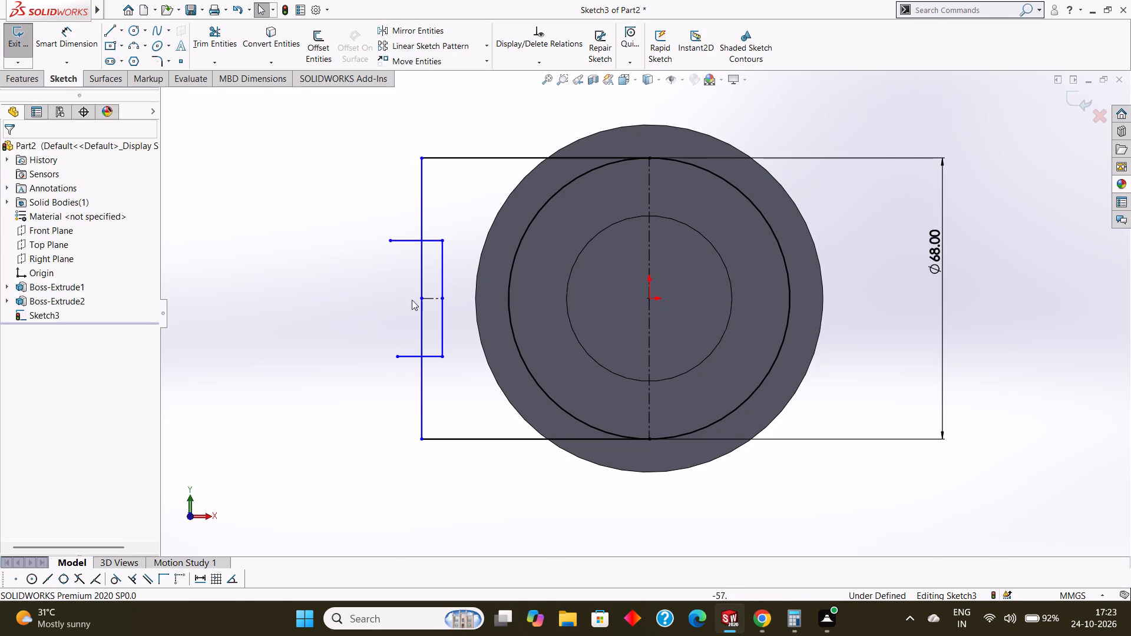
Trim the ends of the two horizontal notch lines that overhang the vertical side line.
{"action": "left_click", "coordinate": [217, 34]}
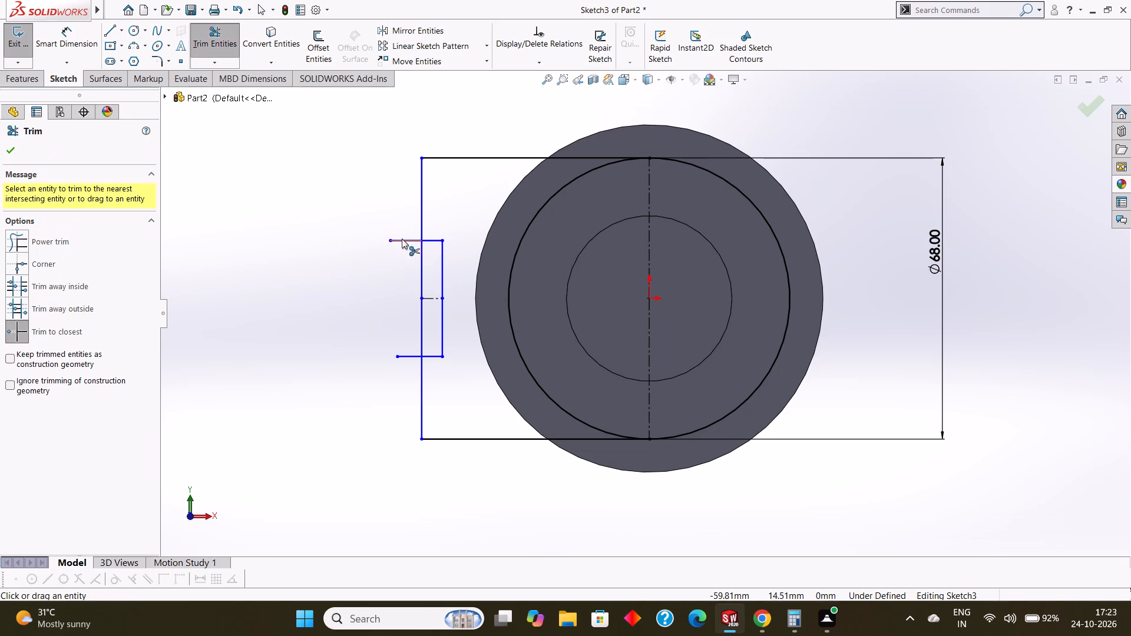
{"action": "left_click", "coordinate": [402, 238]}
{"action": "left_click", "coordinate": [404, 357]}
Trim away the vertical side line across the notch opening, accepting the relation's deletion, and remove the short centerline.
{"action": "scroll", "coordinate": [396, 308], "scroll_direction": "down", "scroll_amount": 2}
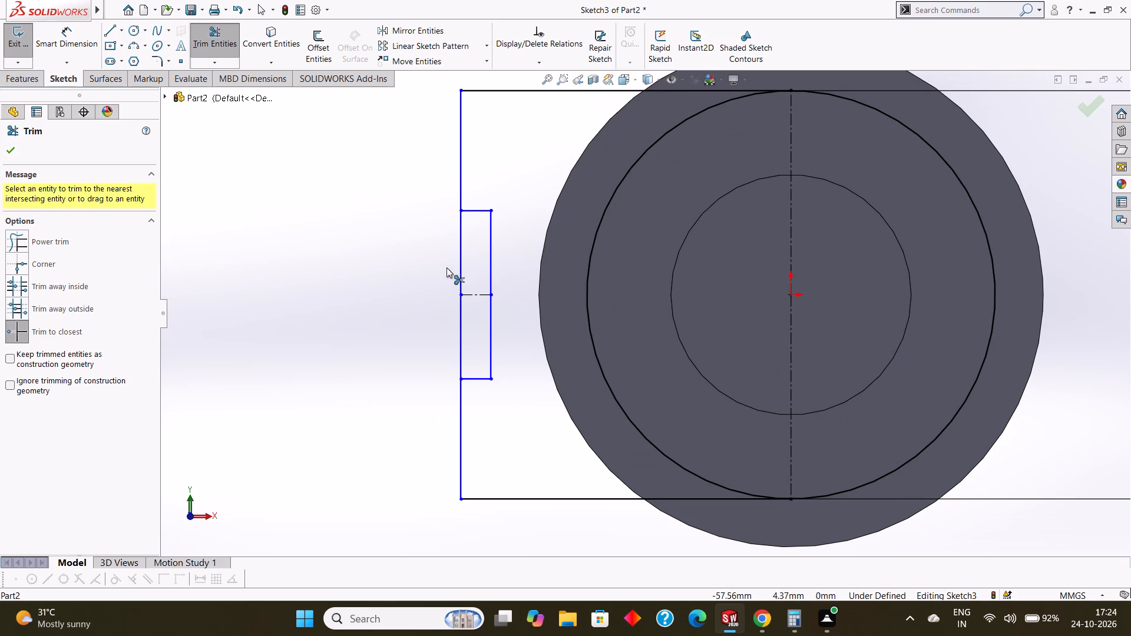
{"action": "left_click", "coordinate": [459, 241]}
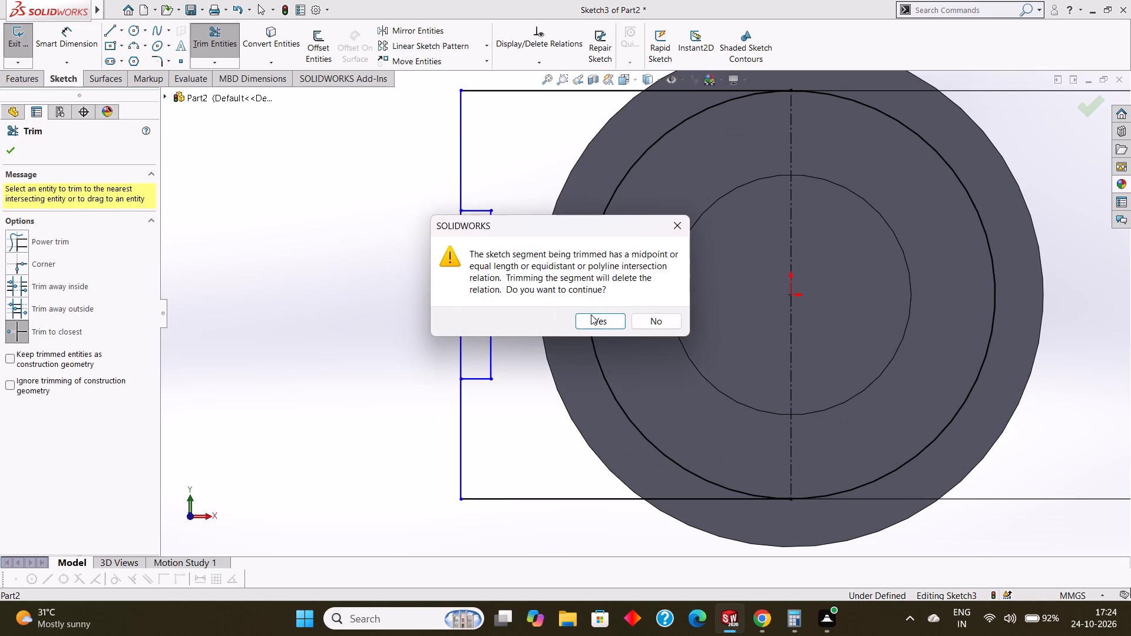
{"action": "left_click", "coordinate": [591, 314]}
{"action": "left_click", "coordinate": [461, 317]}
{"action": "left_click", "coordinate": [474, 294]}
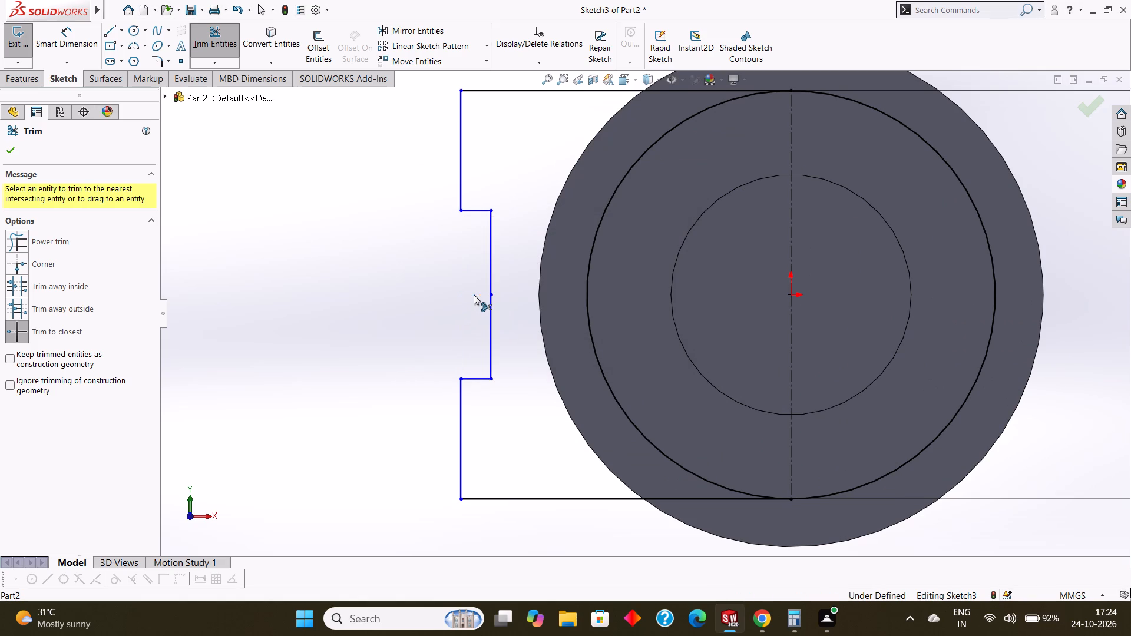
{"action": "scroll", "coordinate": [469, 300], "scroll_direction": "up", "scroll_amount": 3}
{"action": "left_click", "coordinate": [12, 148]}
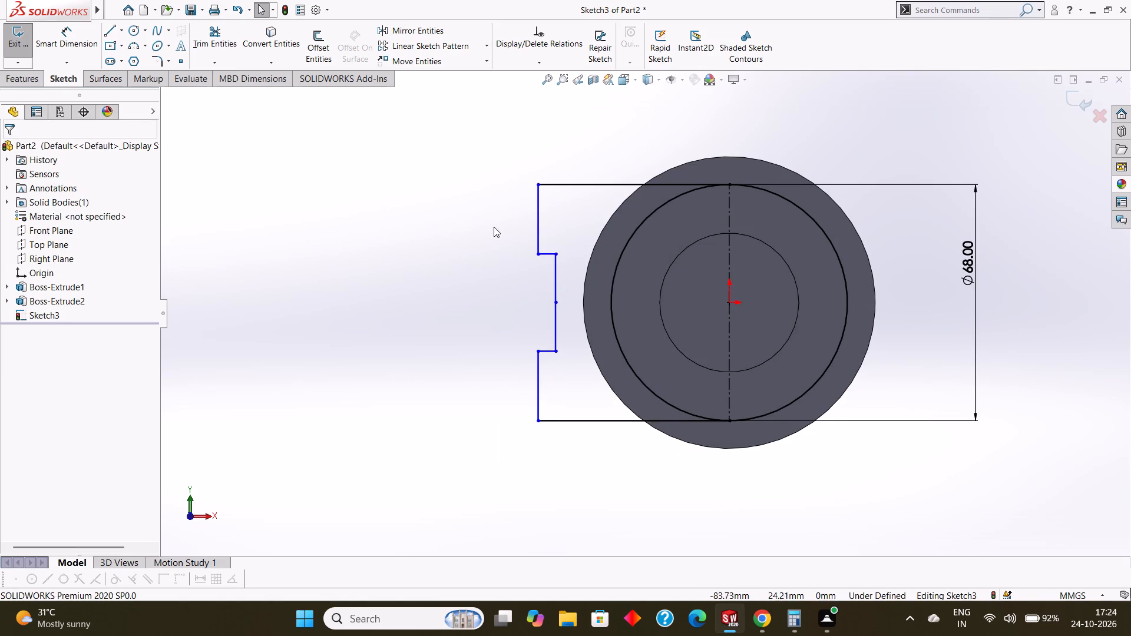
Dimension the lengths of the two outer vertical side lines above and below the notch.
{"action": "left_click", "coordinate": [77, 23]}
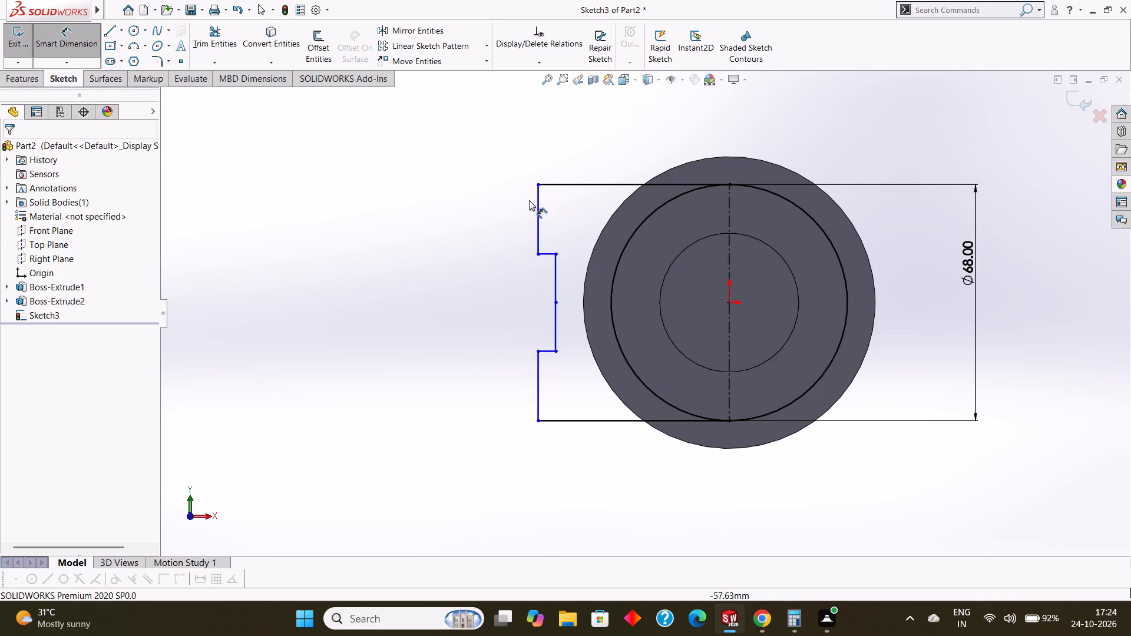
{"action": "left_click_drag", "start_coordinate": [539, 211], "coordinate": [531, 211]}
{"action": "left_click", "coordinate": [482, 209]}
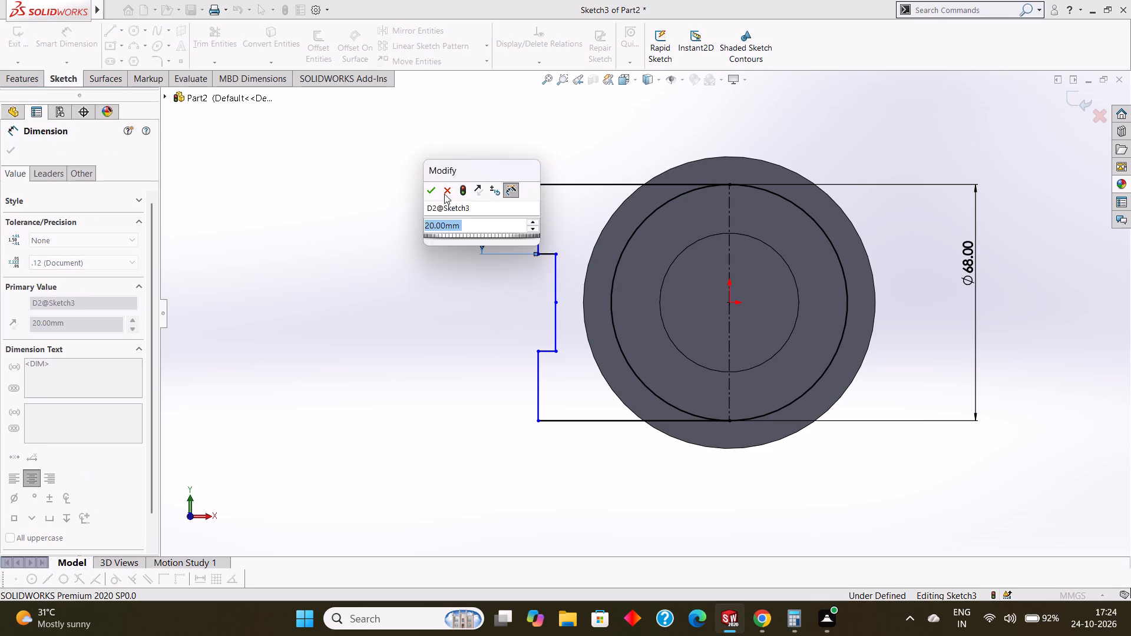
{"action": "left_click", "coordinate": [431, 189]}
{"action": "left_click", "coordinate": [537, 383]}
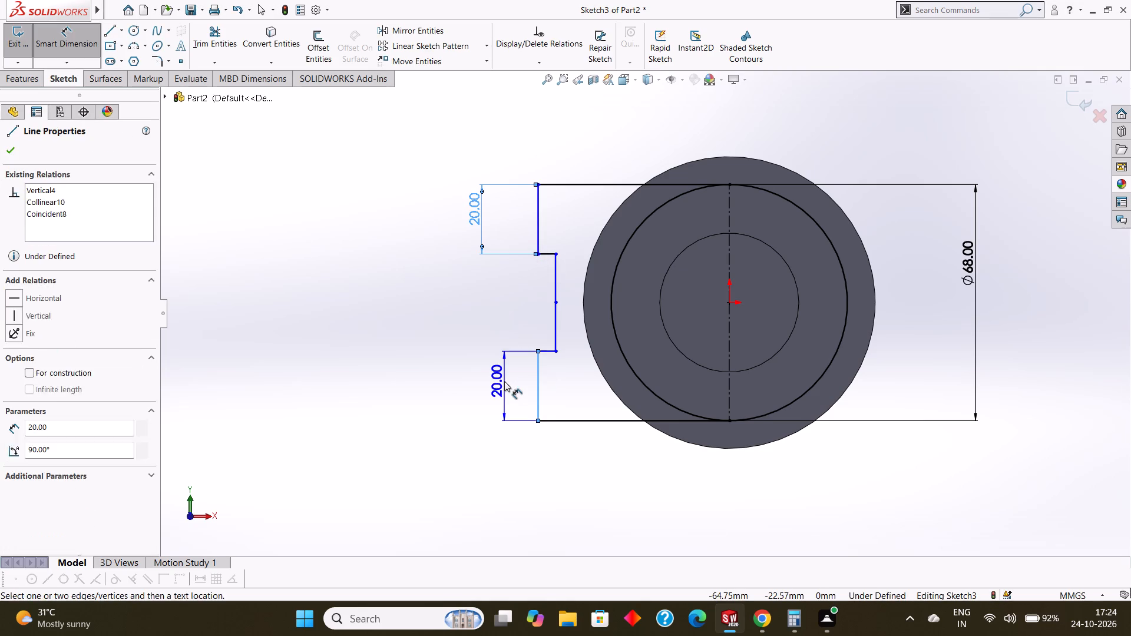
{"action": "left_click", "coordinate": [504, 381]}
{"action": "left_click", "coordinate": [459, 365]}
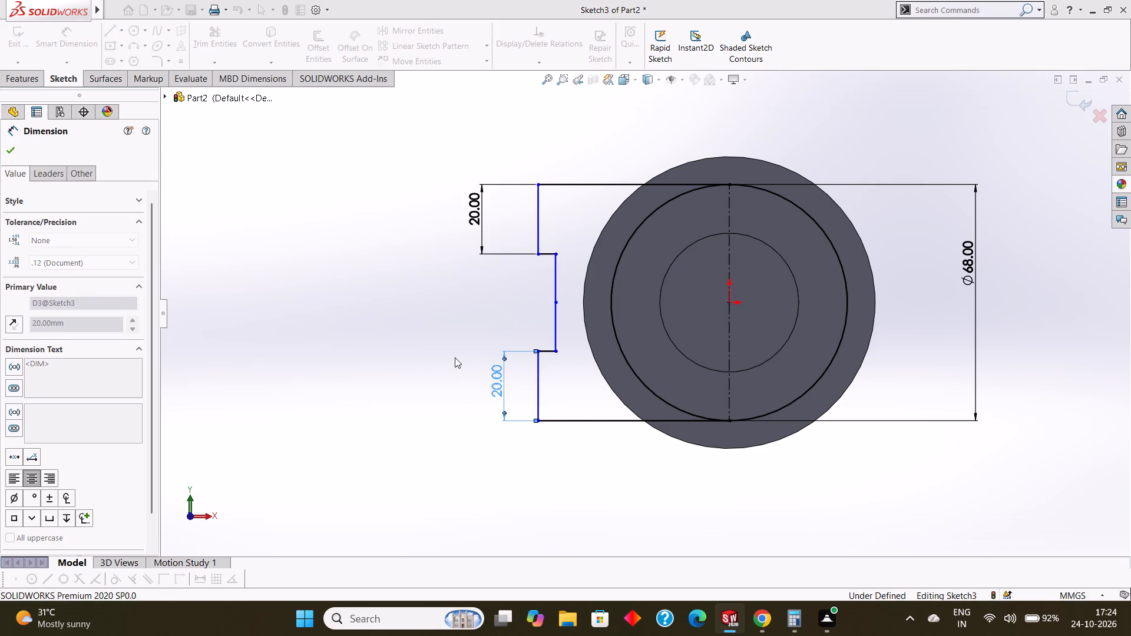
Dimension the horizontal distances from the origin to the profile's upper outer corner and to the notch's lower inner corner.
{"action": "left_click", "coordinate": [727, 304]}
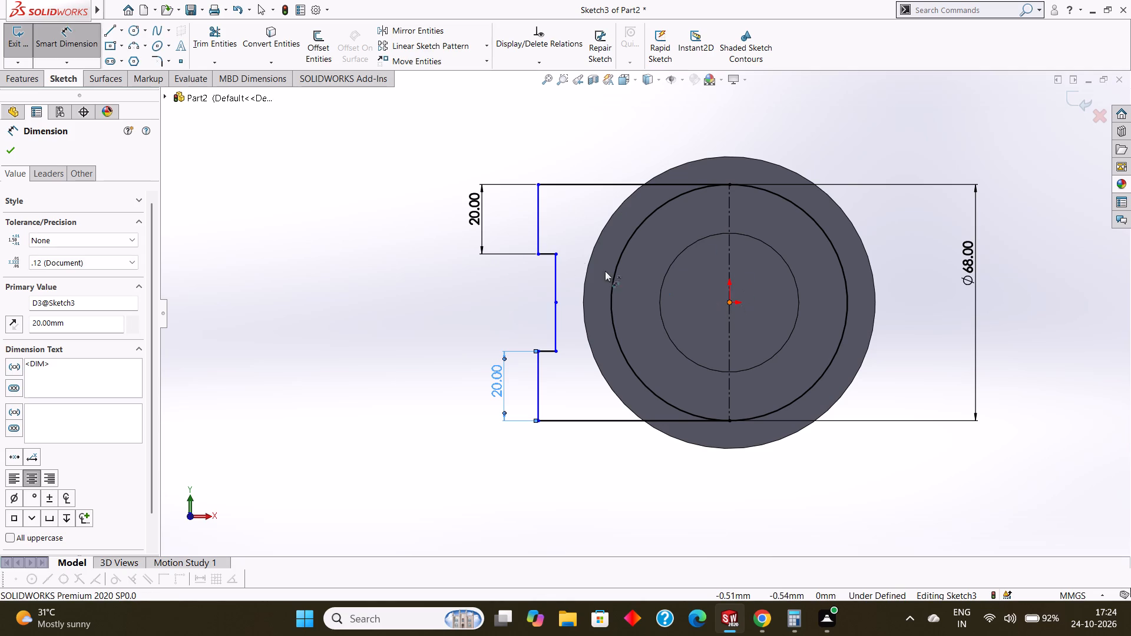
{"action": "left_click", "coordinate": [540, 183]}
{"action": "left_click", "coordinate": [566, 130]}
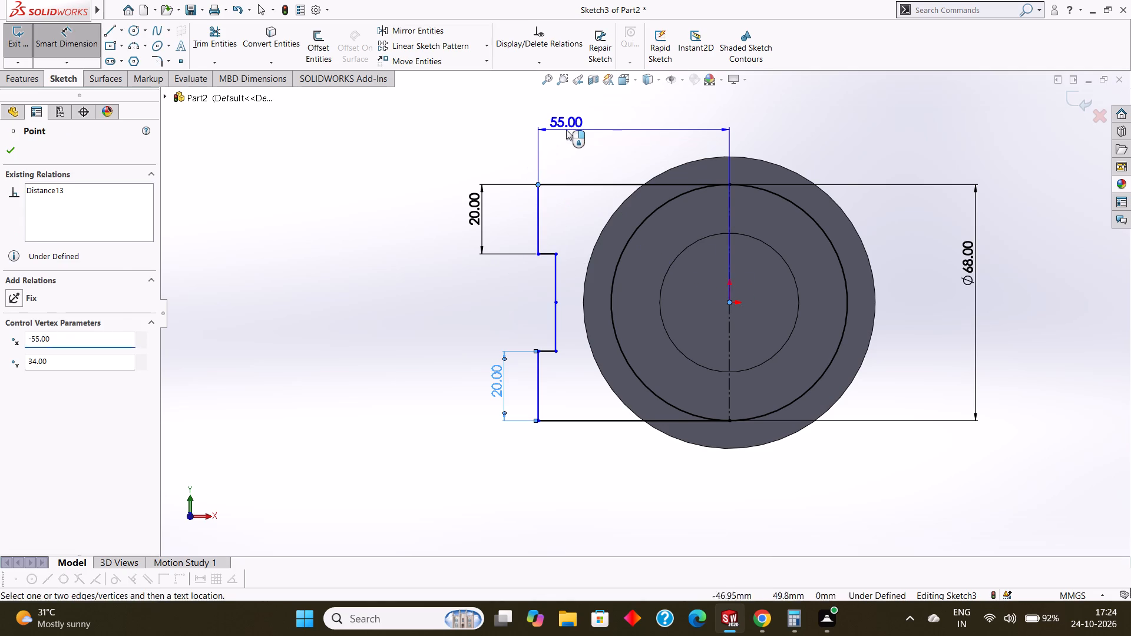
{"action": "left_click", "coordinate": [513, 111]}
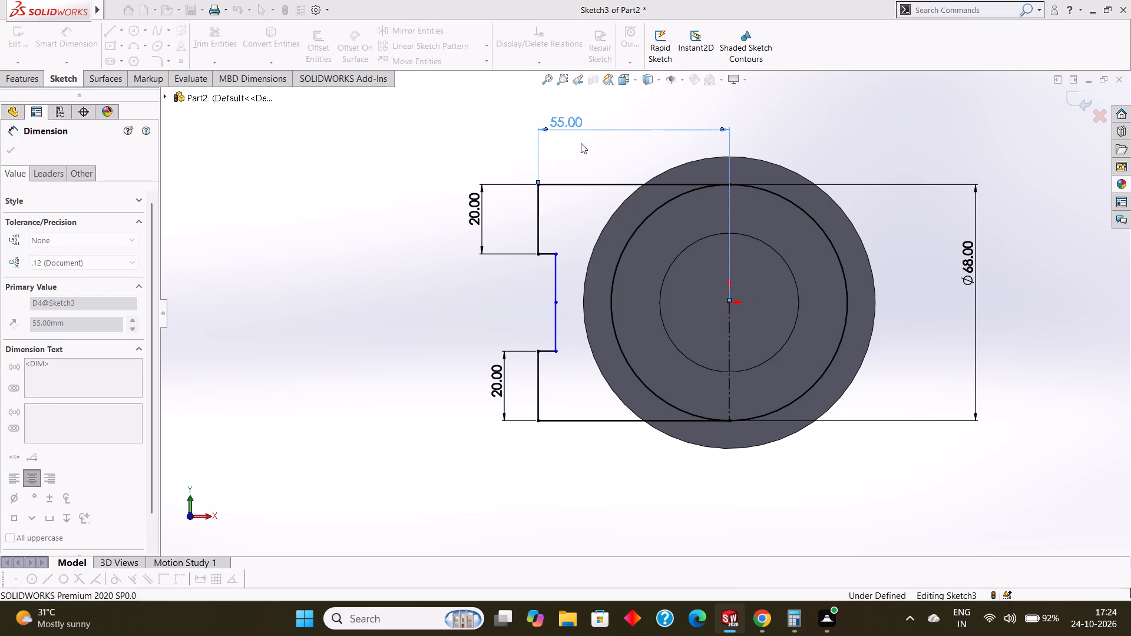
{"action": "left_click", "coordinate": [730, 303]}
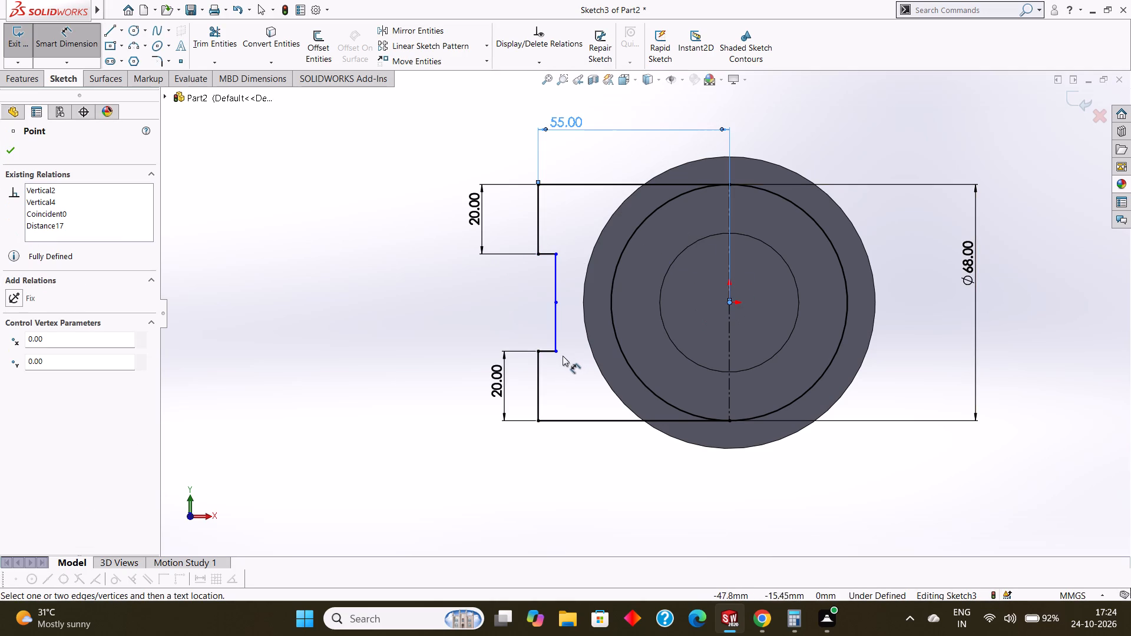
{"action": "left_click", "coordinate": [559, 351]}
{"action": "left_click", "coordinate": [583, 399]}
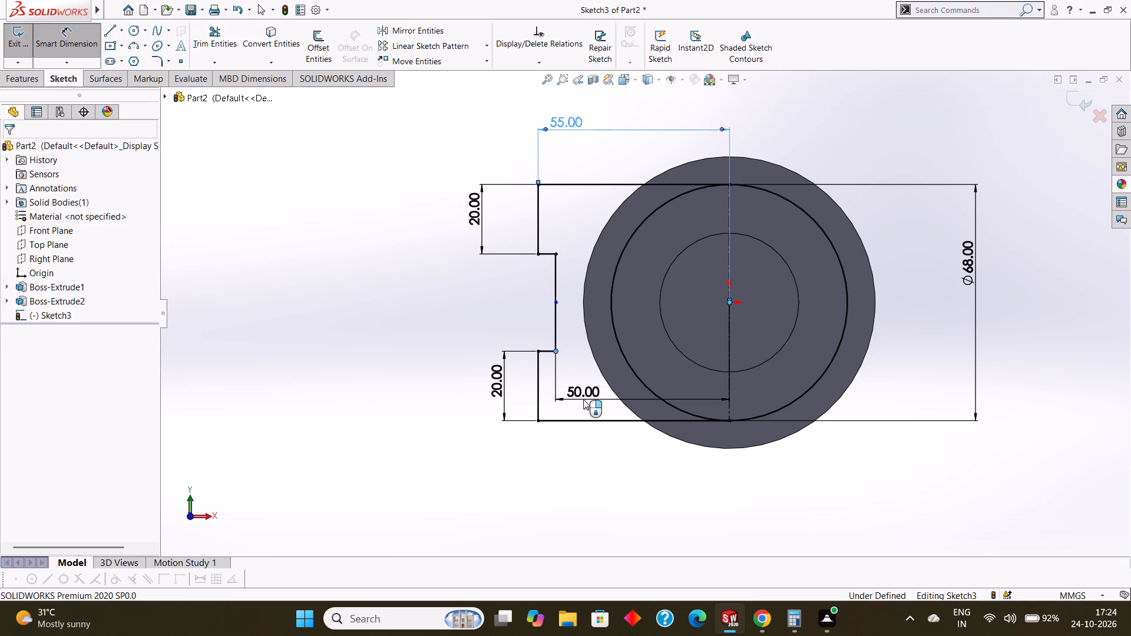
{"action": "left_click", "coordinate": [535, 385]}
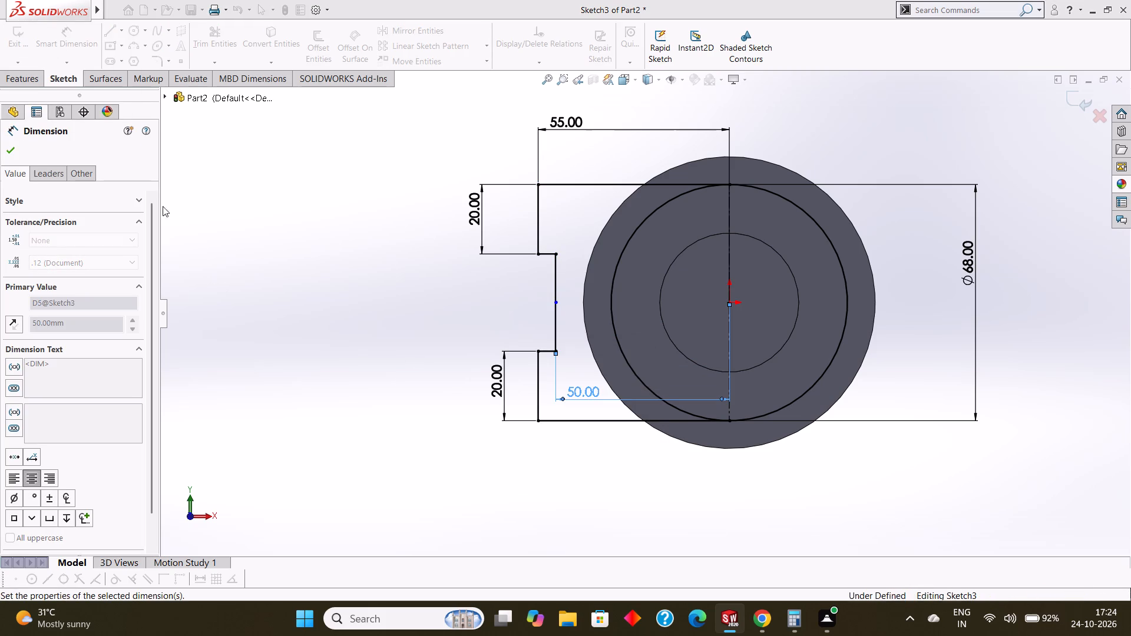
{"action": "left_click", "coordinate": [11, 151]}
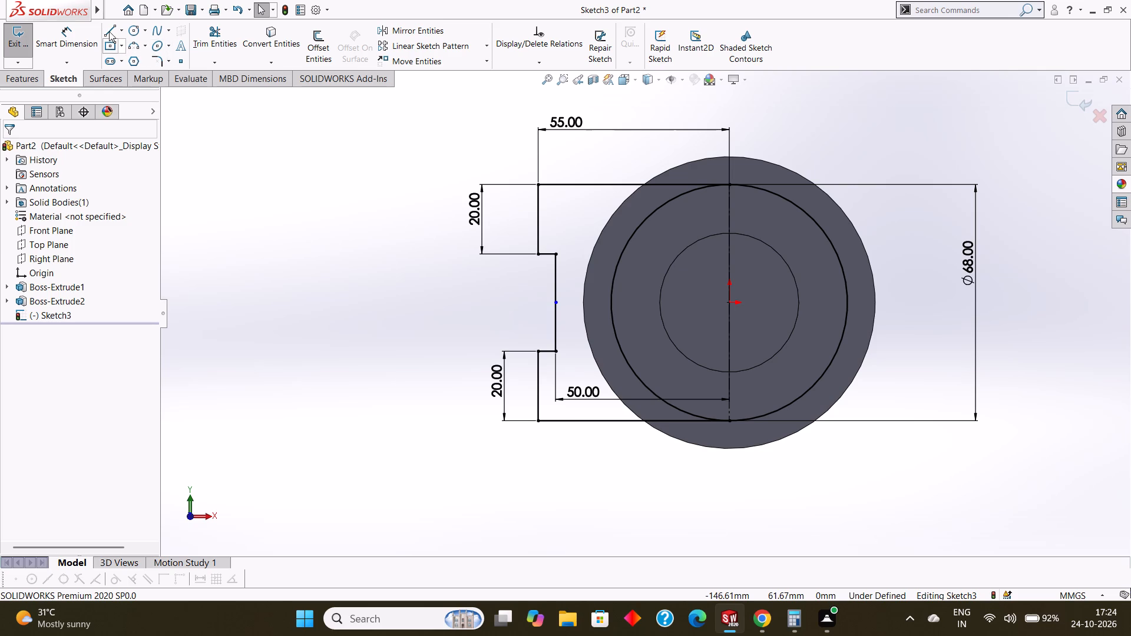
Round the upper and lower outer corners of the notched extension with 12 mm sketch fillets.
{"action": "left_click", "coordinate": [169, 61]}
{"action": "left_click", "coordinate": [173, 72]}
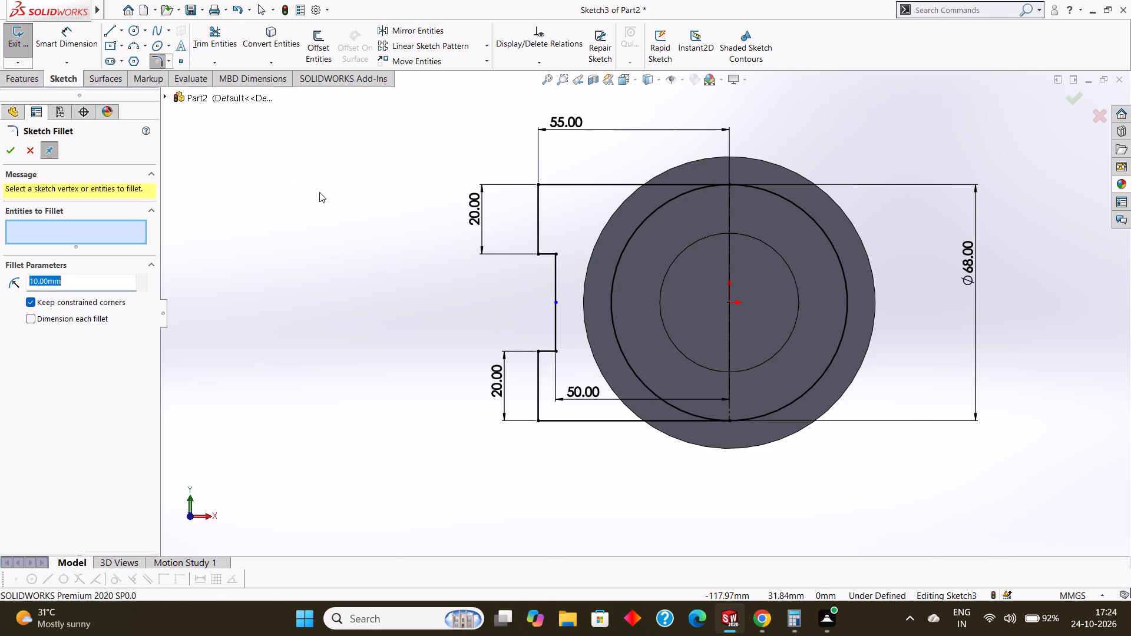
{"action": "type", "text": "12"}
{"action": "key", "text": "Return"}
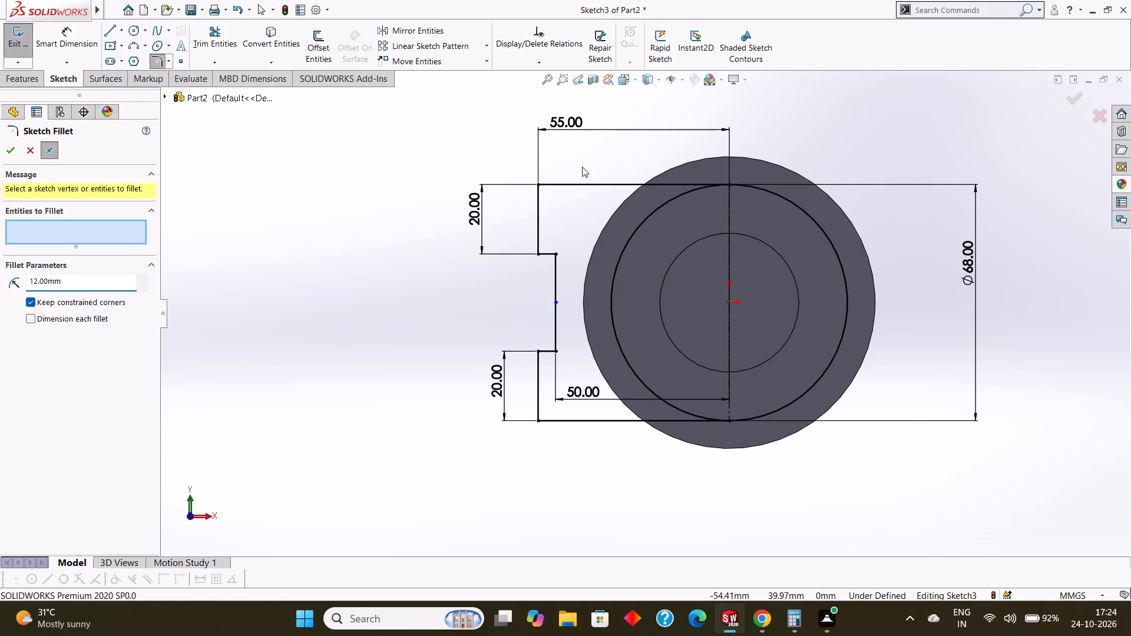
{"action": "left_click", "coordinate": [541, 210]}
{"action": "left_click", "coordinate": [566, 185]}
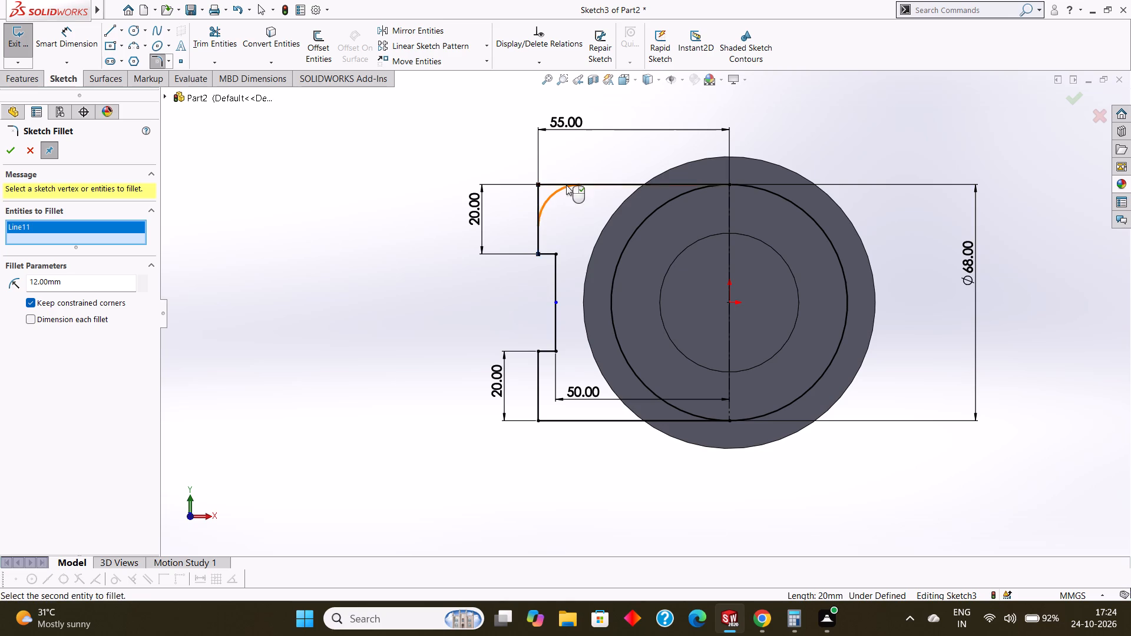
{"action": "left_click", "coordinate": [540, 379]}
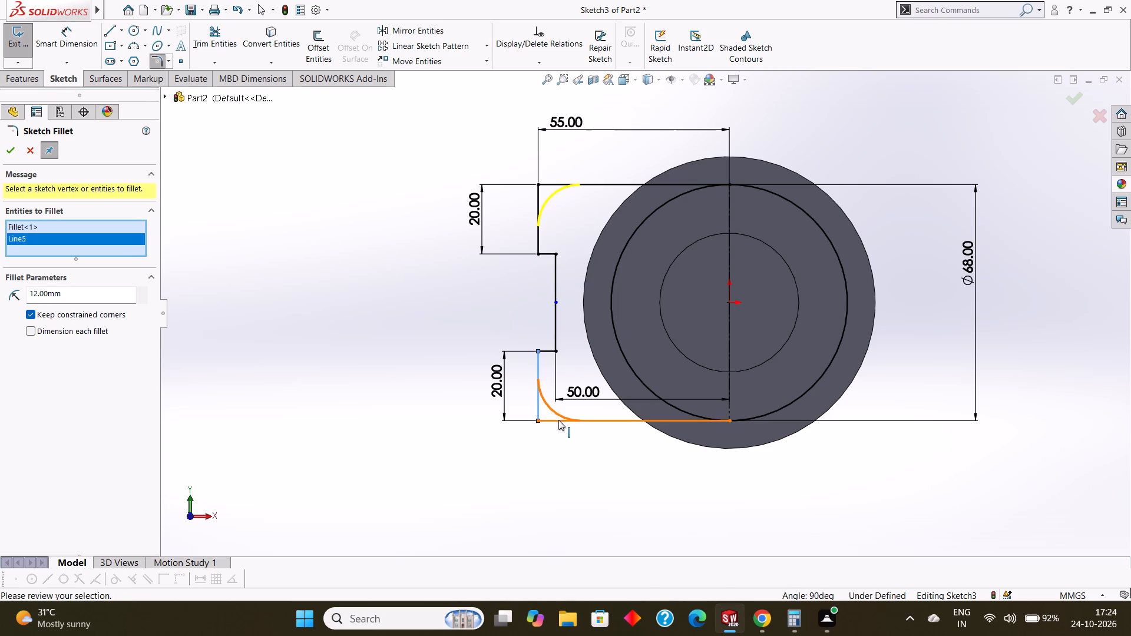
{"action": "left_click", "coordinate": [559, 420]}
{"action": "left_click", "coordinate": [9, 154]}
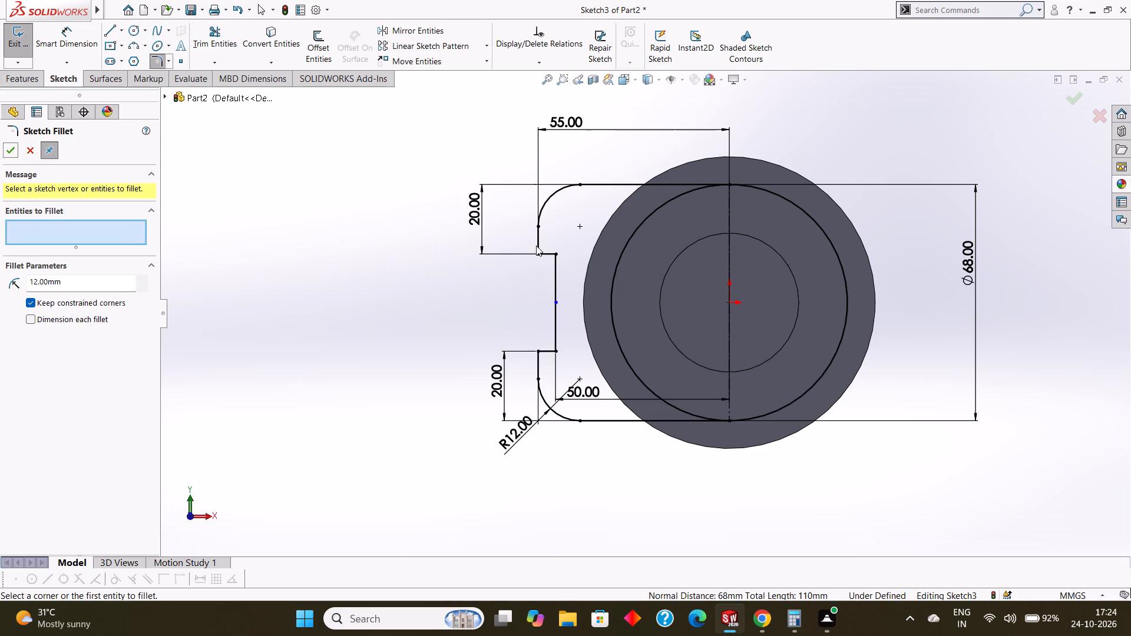
{"action": "left_click", "coordinate": [6, 153]}
Trim away the half of the 68 mm circle that lies inside the notched extension.
{"action": "left_click", "coordinate": [197, 43]}
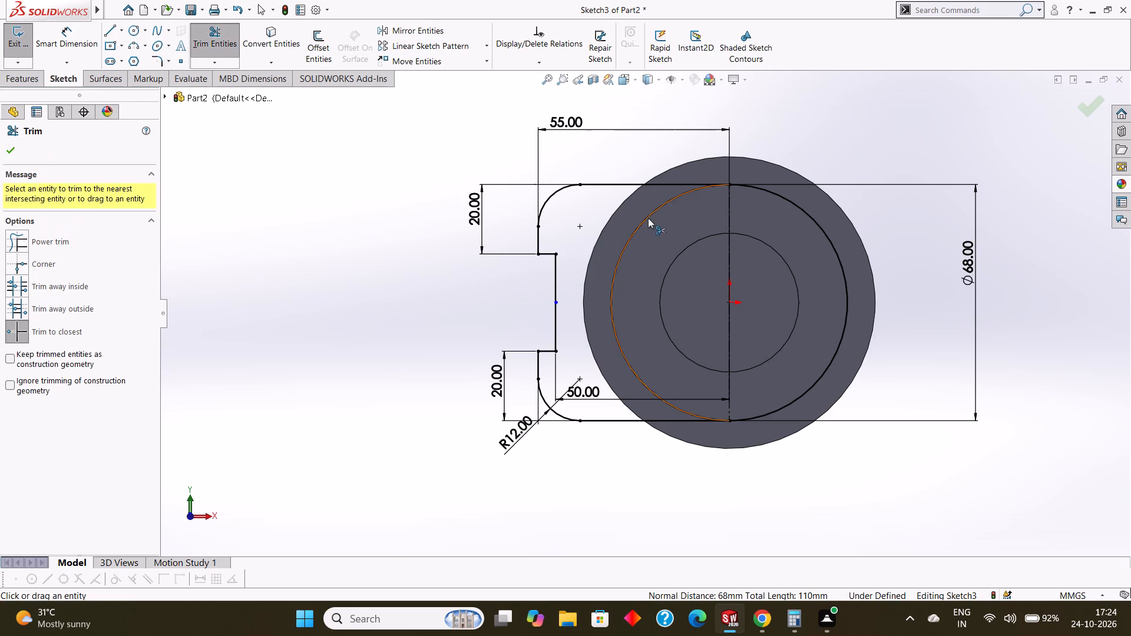
{"action": "left_click", "coordinate": [649, 218]}
{"action": "left_click", "coordinate": [9, 152]}
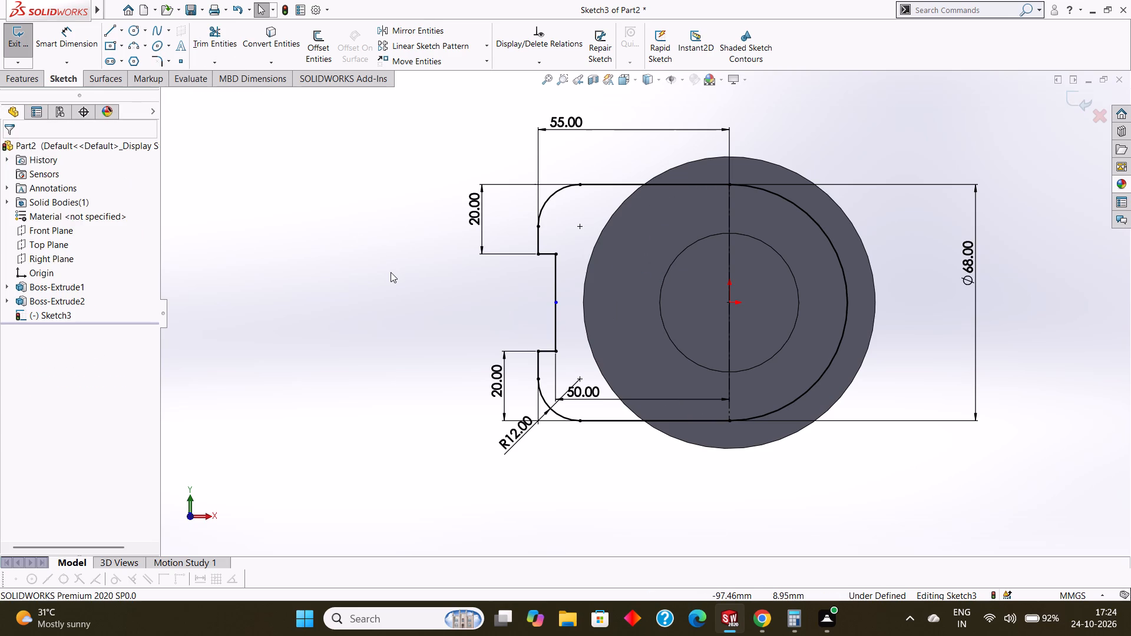
Extrude the notched profile as a blind boss 8 mm deep, merged with the existing body.
{"action": "scroll", "coordinate": [391, 272], "scroll_direction": "up", "scroll_amount": 1}
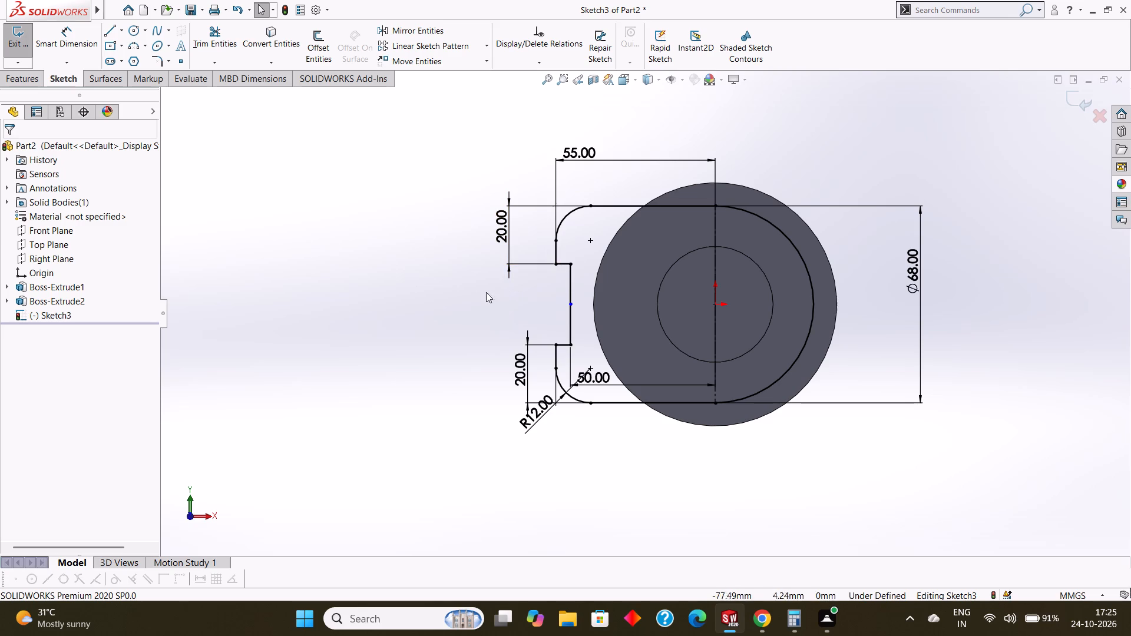
{"action": "middle_click_drag", "start_coordinate": [408, 317], "coordinate": [443, 217]}
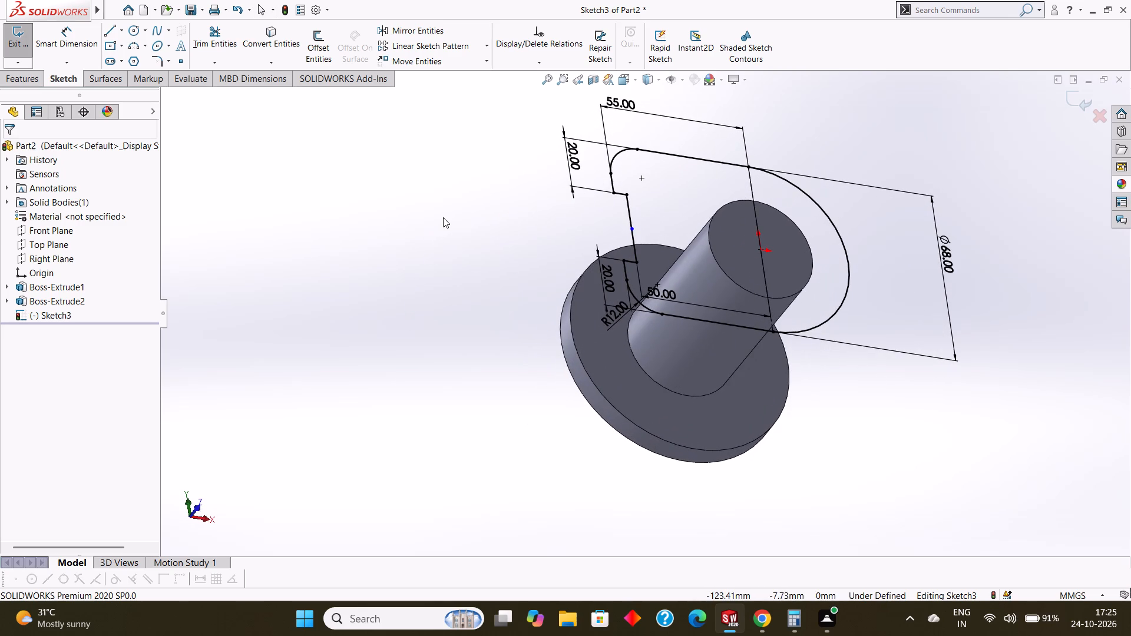
{"action": "middle_click_drag", "start_coordinate": [446, 224], "coordinate": [449, 193]}
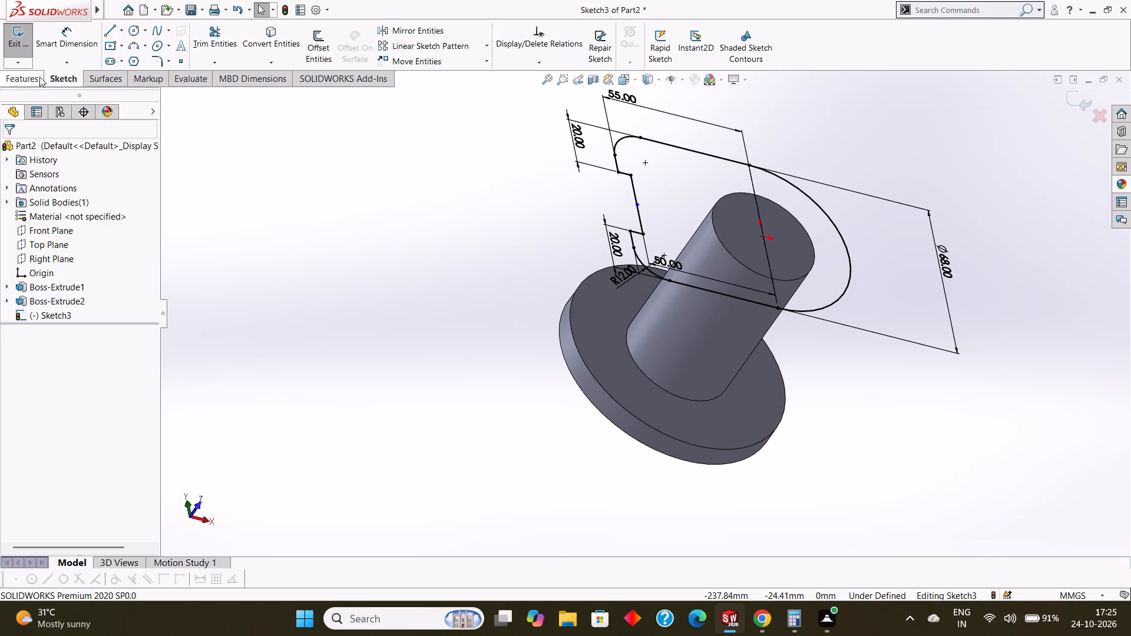
{"action": "left_click", "coordinate": [29, 77]}
{"action": "left_click", "coordinate": [29, 44]}
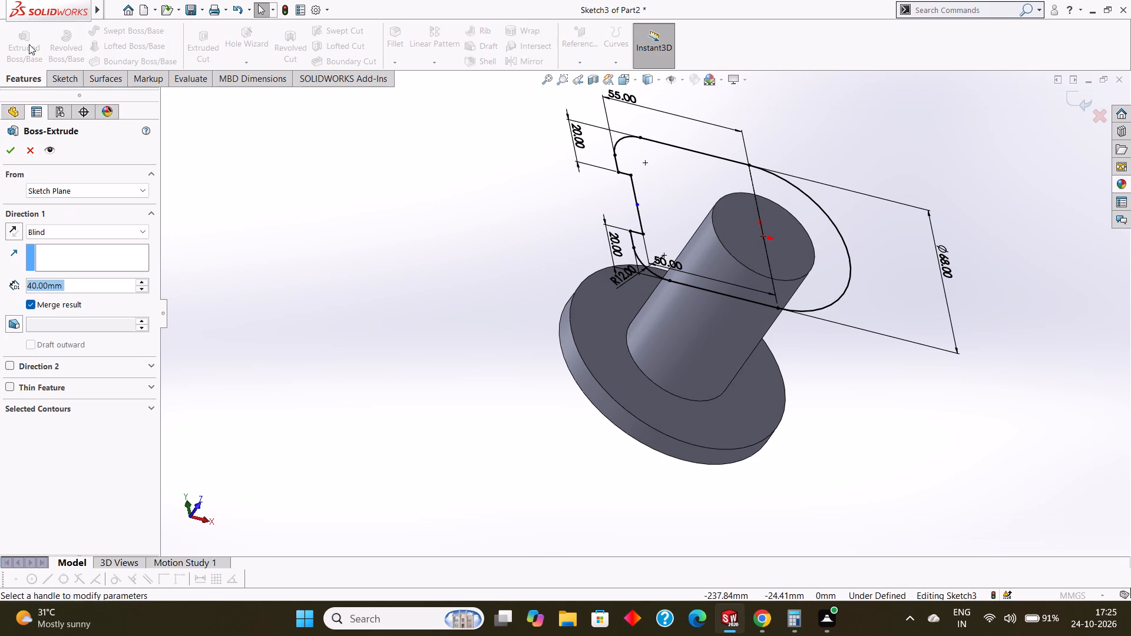
{"action": "left_click", "coordinate": [71, 279]}
{"action": "left_click", "coordinate": [86, 284]}
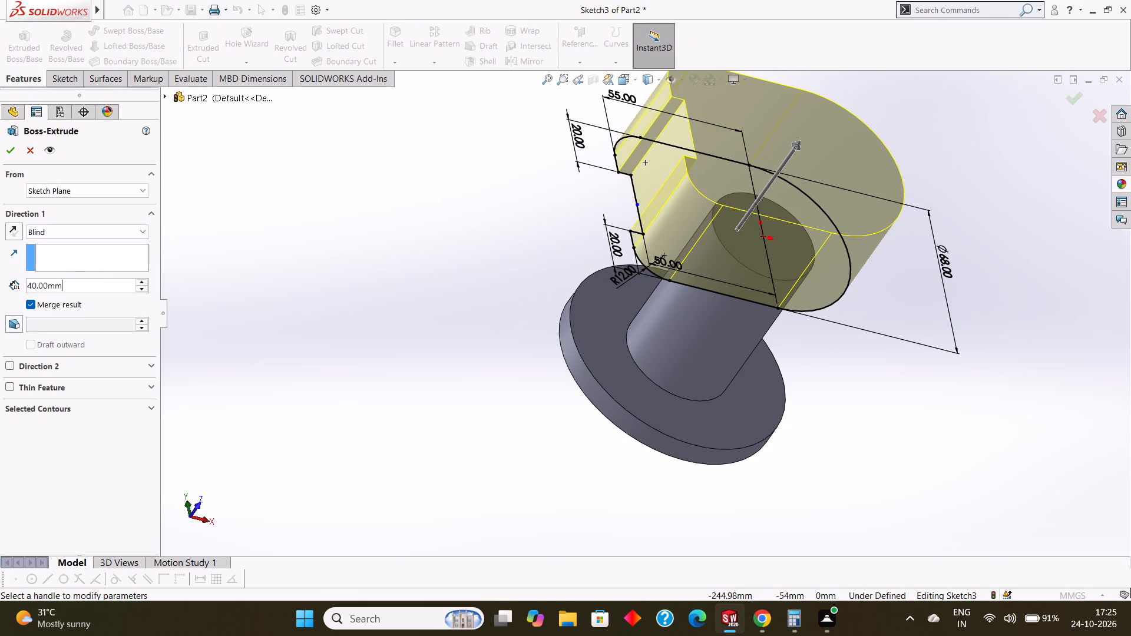
{"action": "left_click_drag", "start_coordinate": [97, 285], "coordinate": [0, 285]}
{"action": "key", "text": "8"}
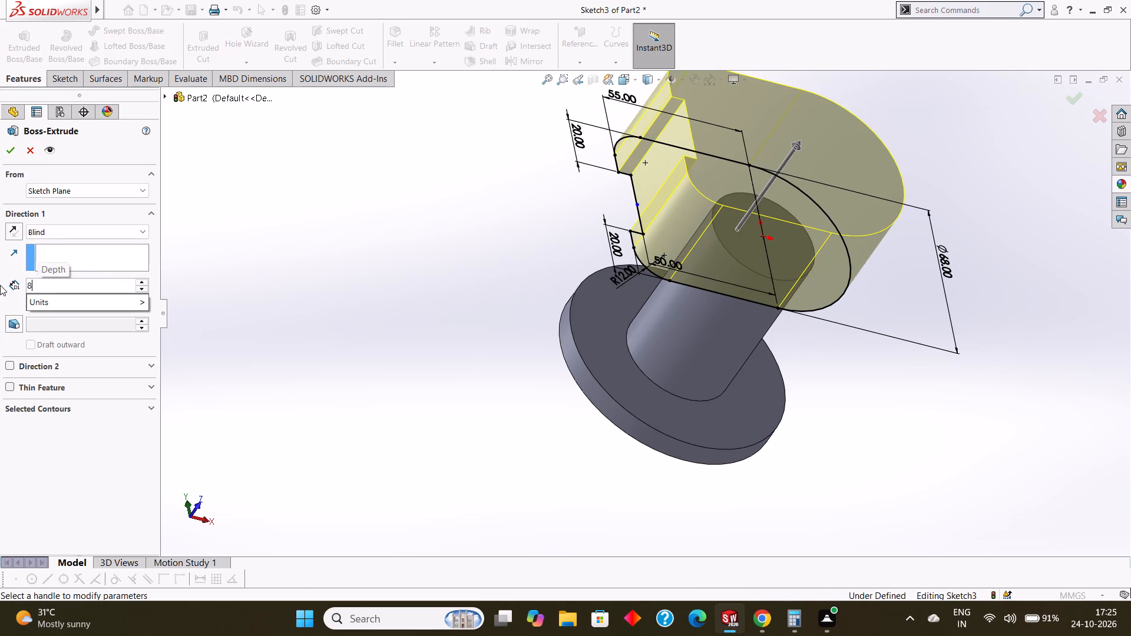
{"action": "key", "text": "Return"}
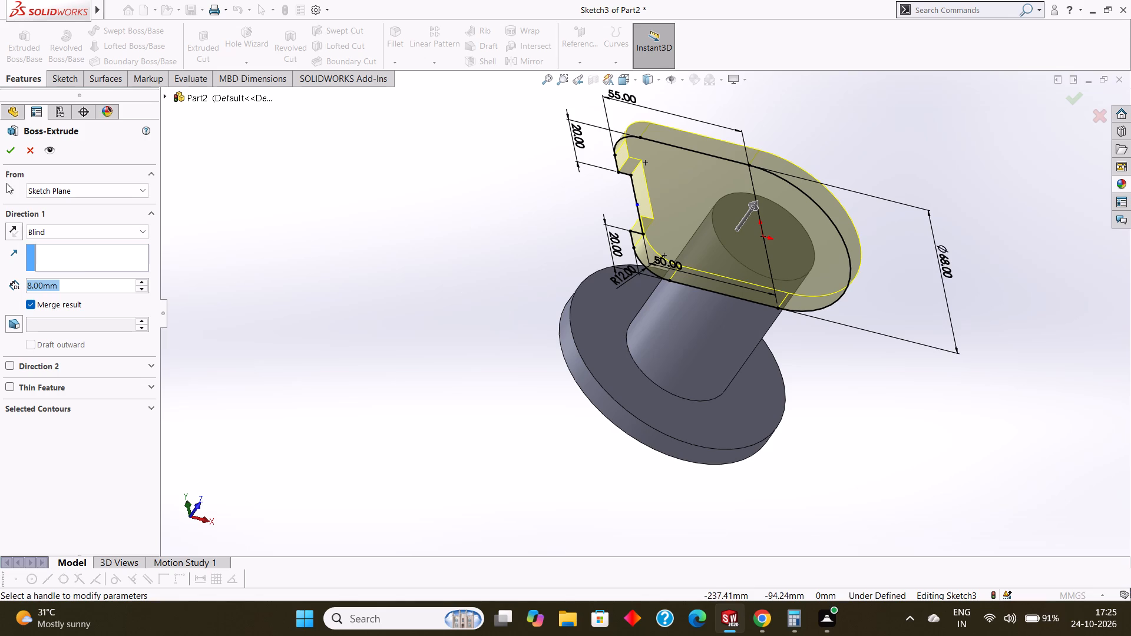
{"action": "left_click", "coordinate": [11, 155]}
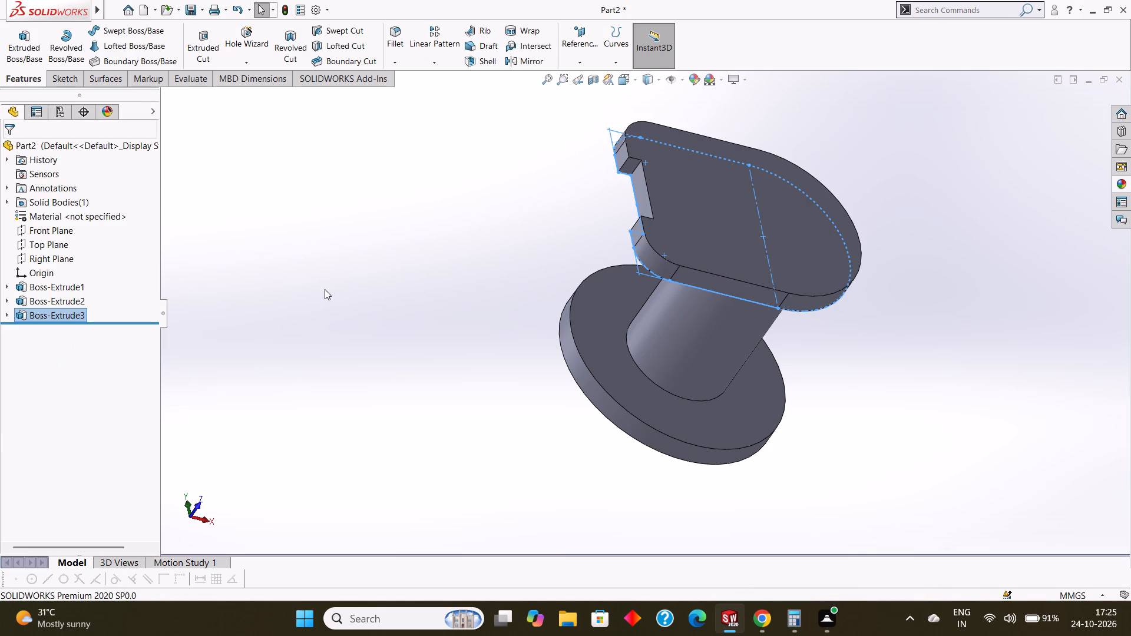
{"action": "left_click", "coordinate": [325, 289]}
Start a new sketch on the outer flat face of the notched plate.
{"action": "middle_click_drag", "start_coordinate": [328, 291], "coordinate": [313, 286]}
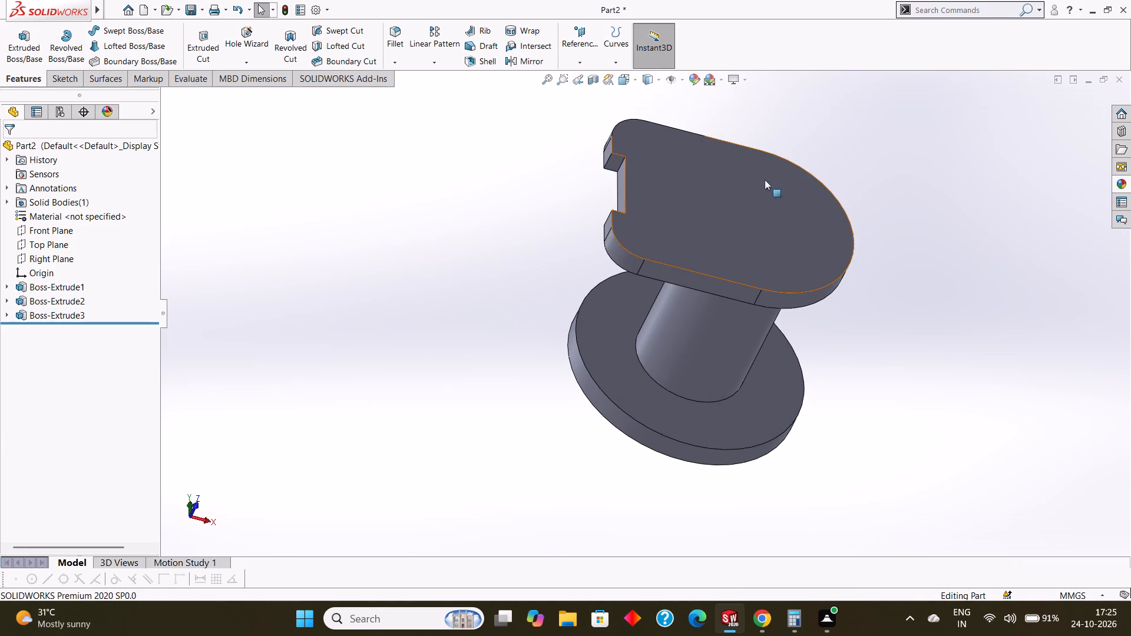
{"action": "left_click", "coordinate": [738, 163]}
{"action": "left_click", "coordinate": [791, 128]}
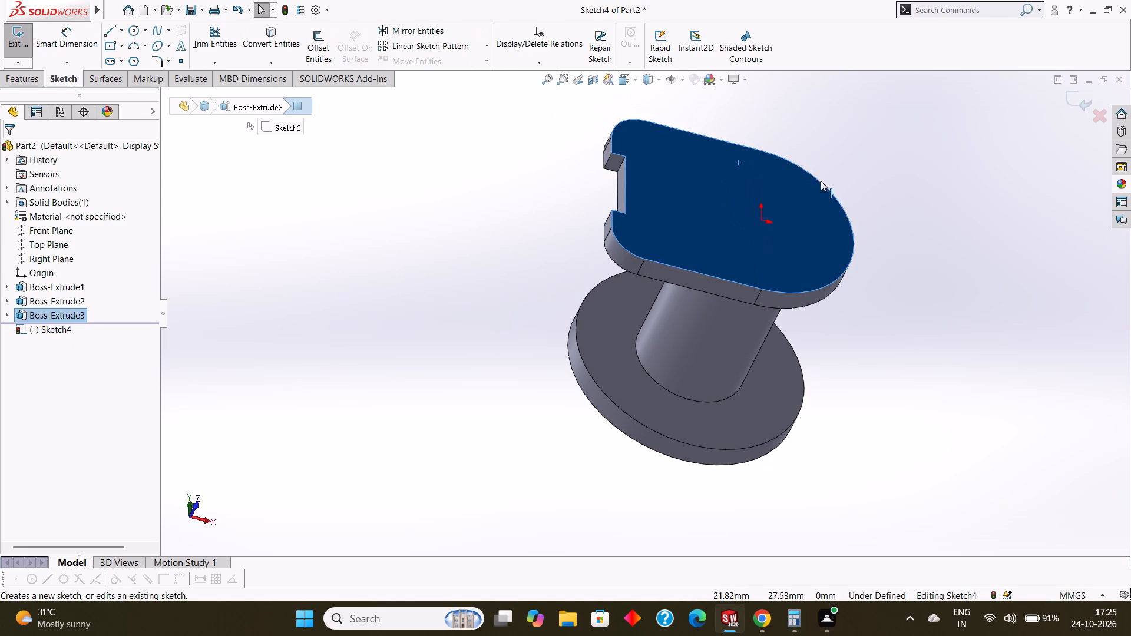
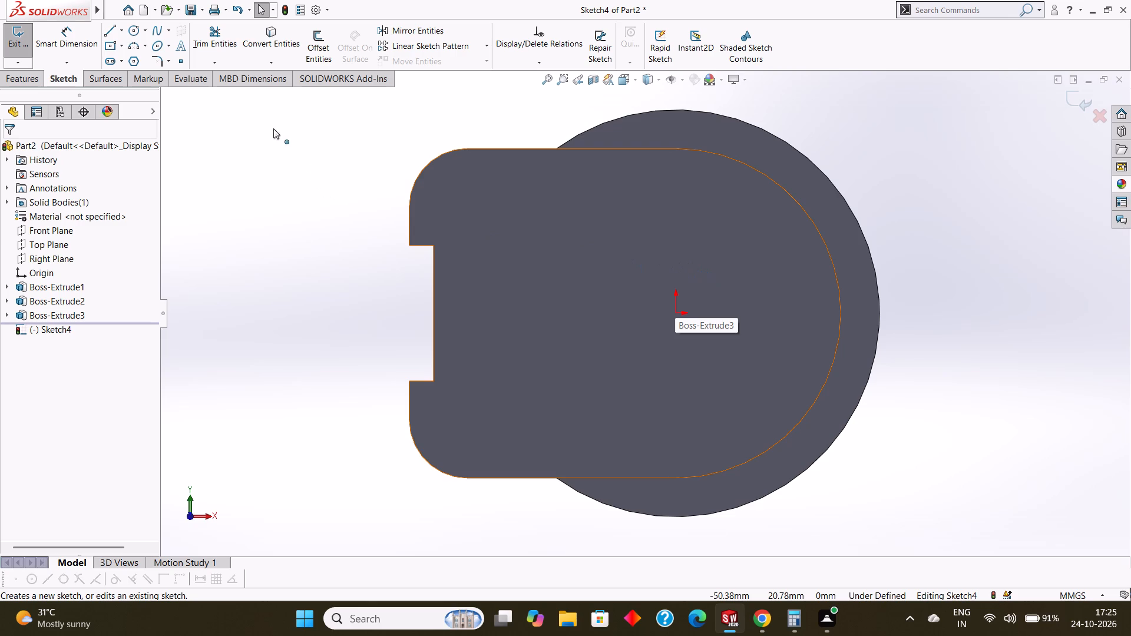
Sketch a circle of 27 mm radius centred on the origin on the notched plate's face.
{"action": "left_click", "coordinate": [131, 34]}
{"action": "left_click", "coordinate": [139, 30]}
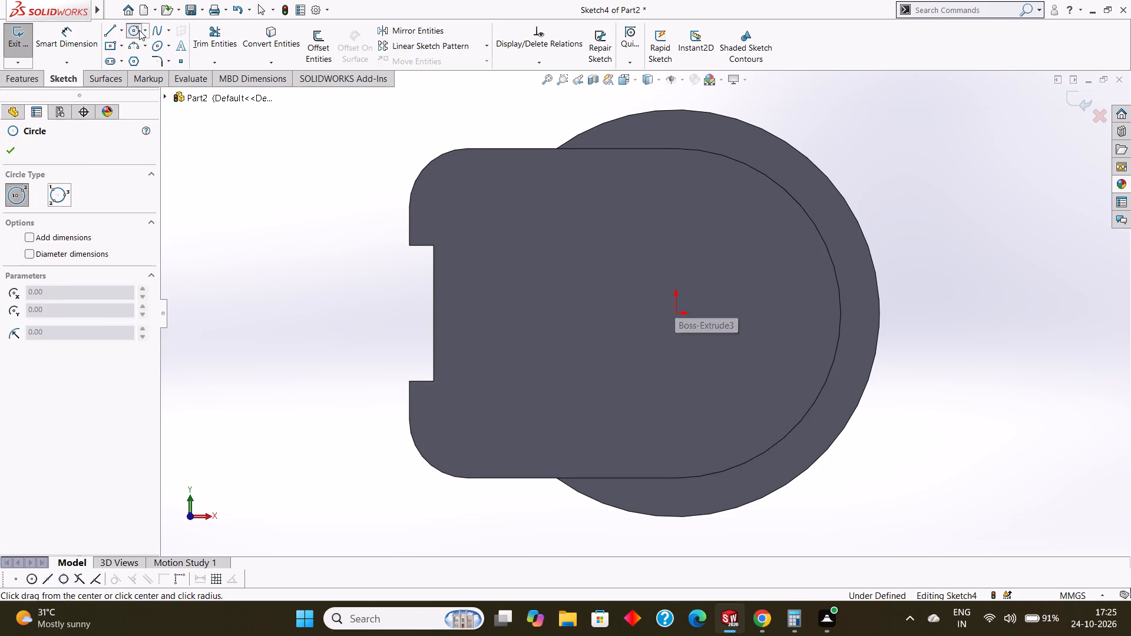
{"action": "left_click", "coordinate": [125, 30]}
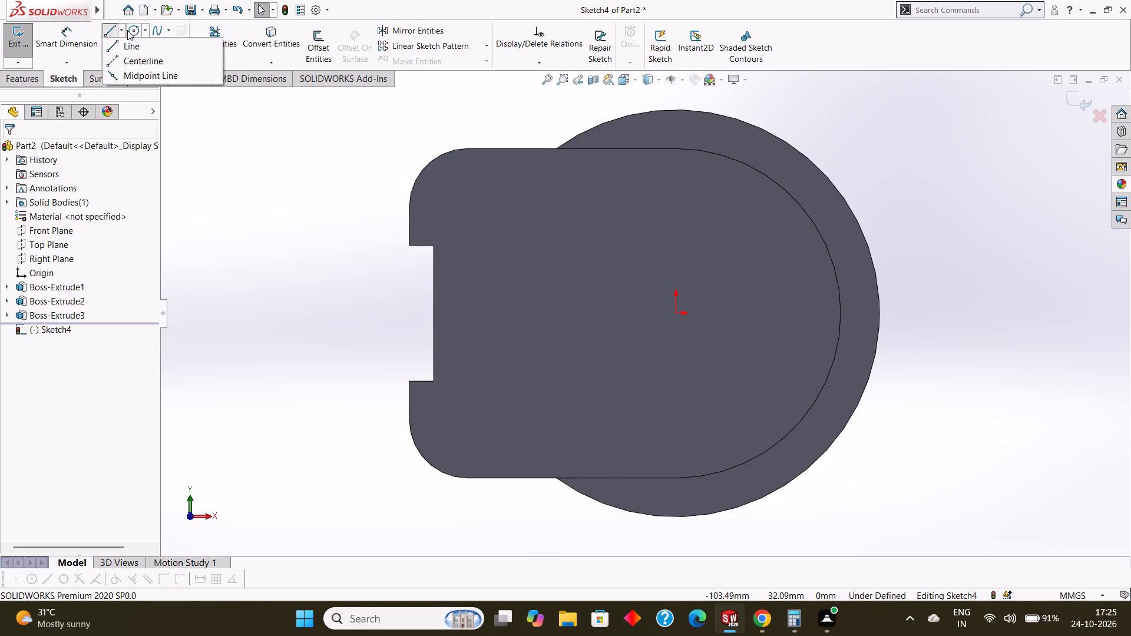
{"action": "left_click", "coordinate": [135, 29]}
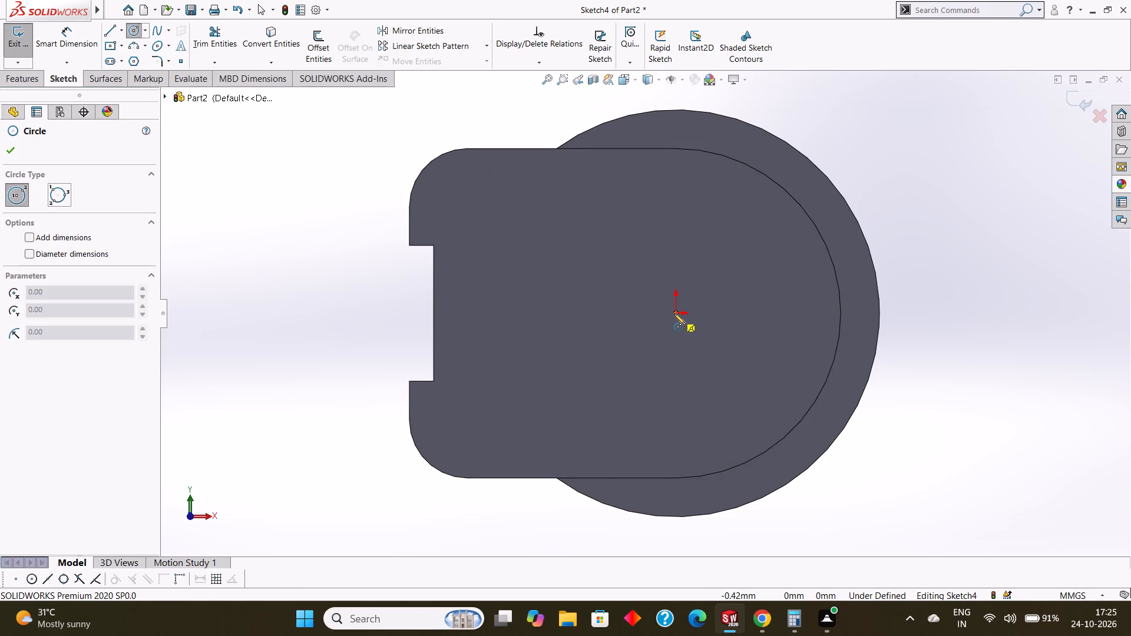
{"action": "left_click_drag", "start_coordinate": [674, 313], "coordinate": [761, 382]}
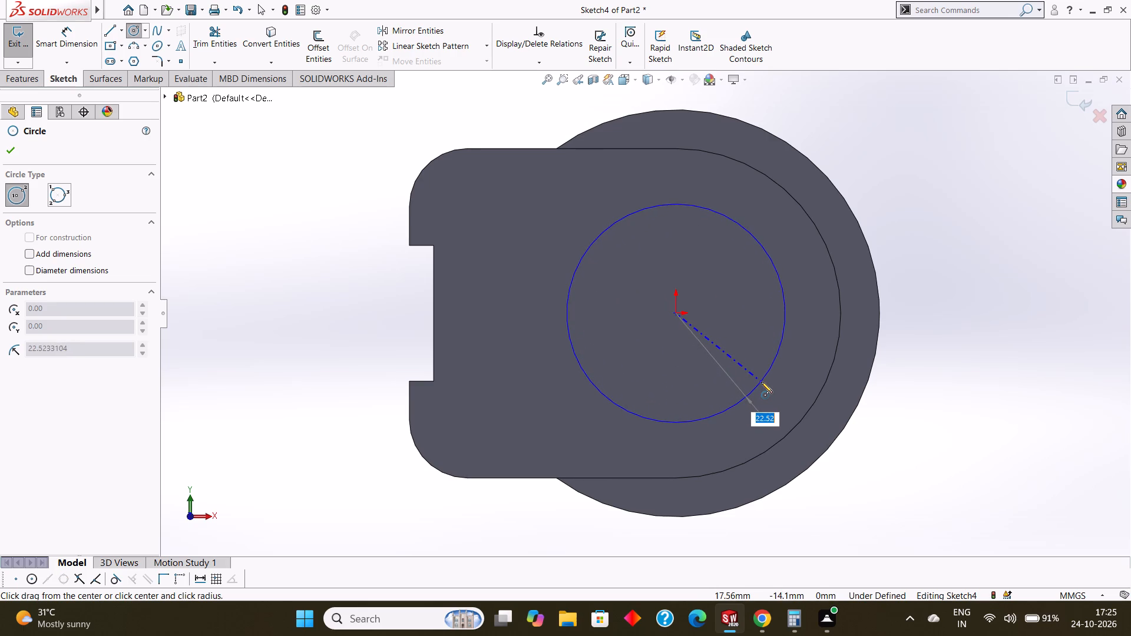
{"action": "left_click_drag", "start_coordinate": [761, 382], "coordinate": [776, 382]}
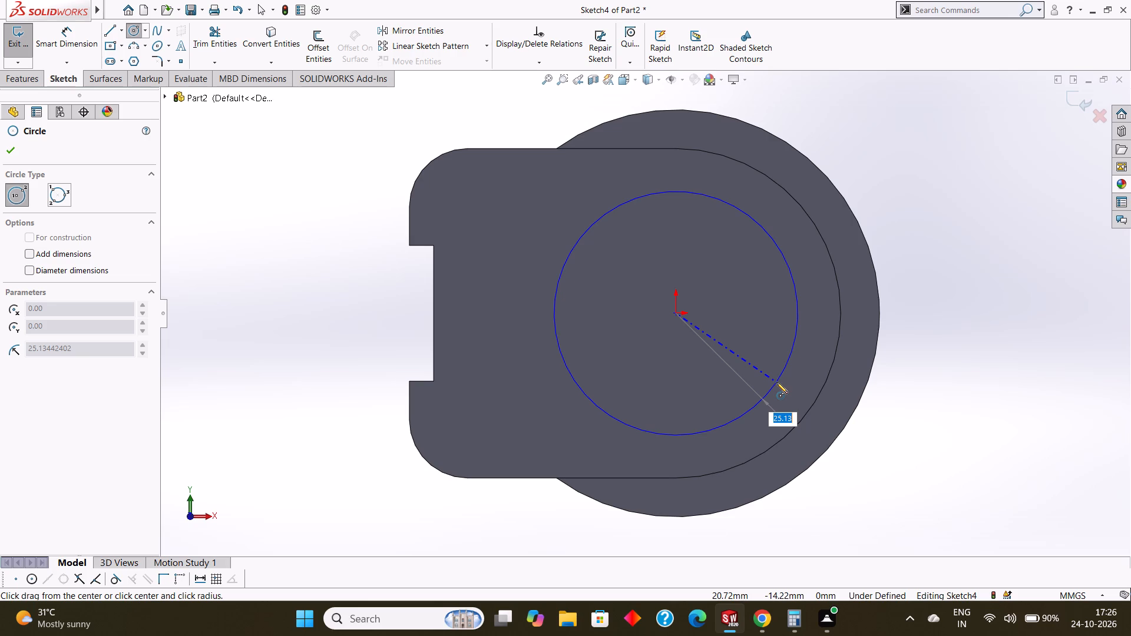
{"action": "left_click_drag", "start_coordinate": [776, 382], "coordinate": [777, 385]}
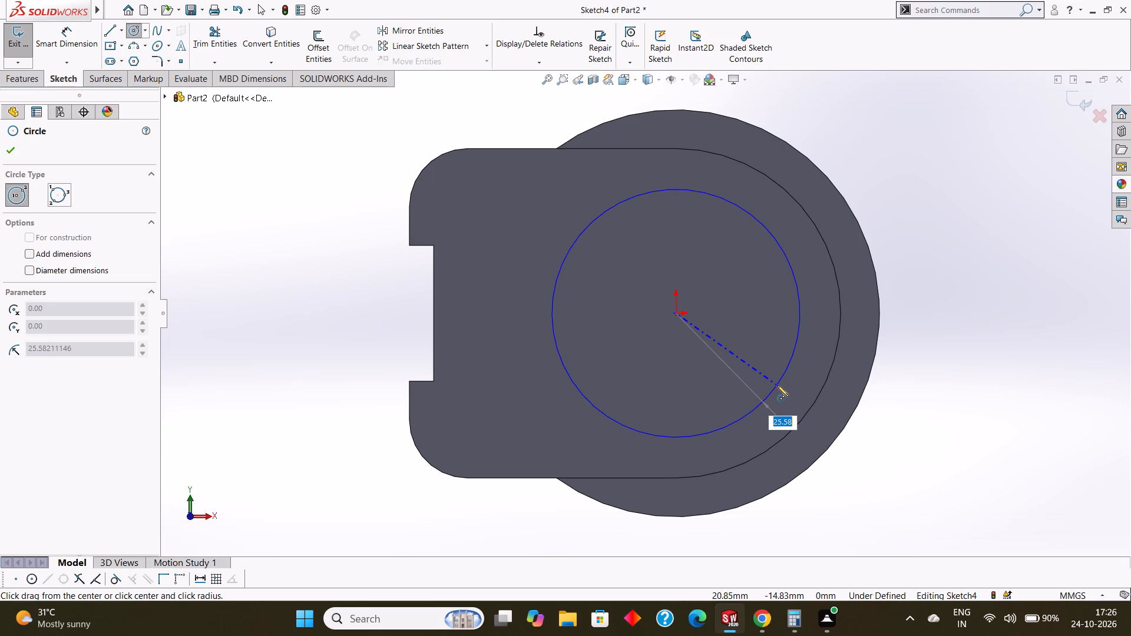
{"action": "left_click_drag", "start_coordinate": [777, 385], "coordinate": [778, 387]}
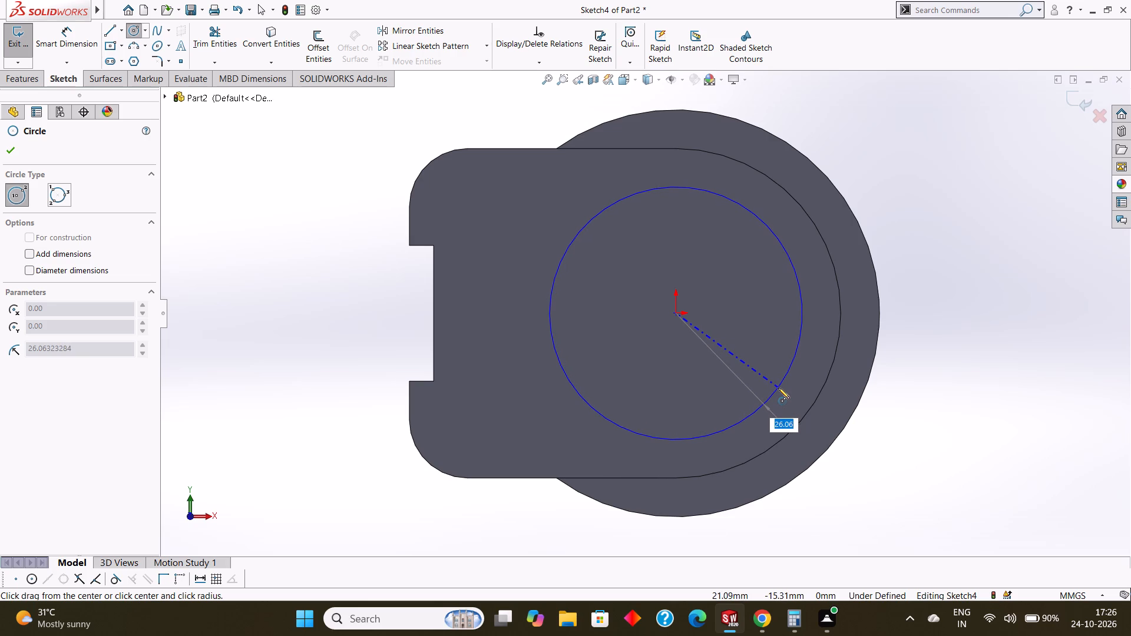
{"action": "left_click_drag", "start_coordinate": [778, 387], "coordinate": [779, 387]}
{"action": "key", "text": "BackSpace"}
{"action": "type", "text": "27"}
{"action": "key", "text": "Return"}
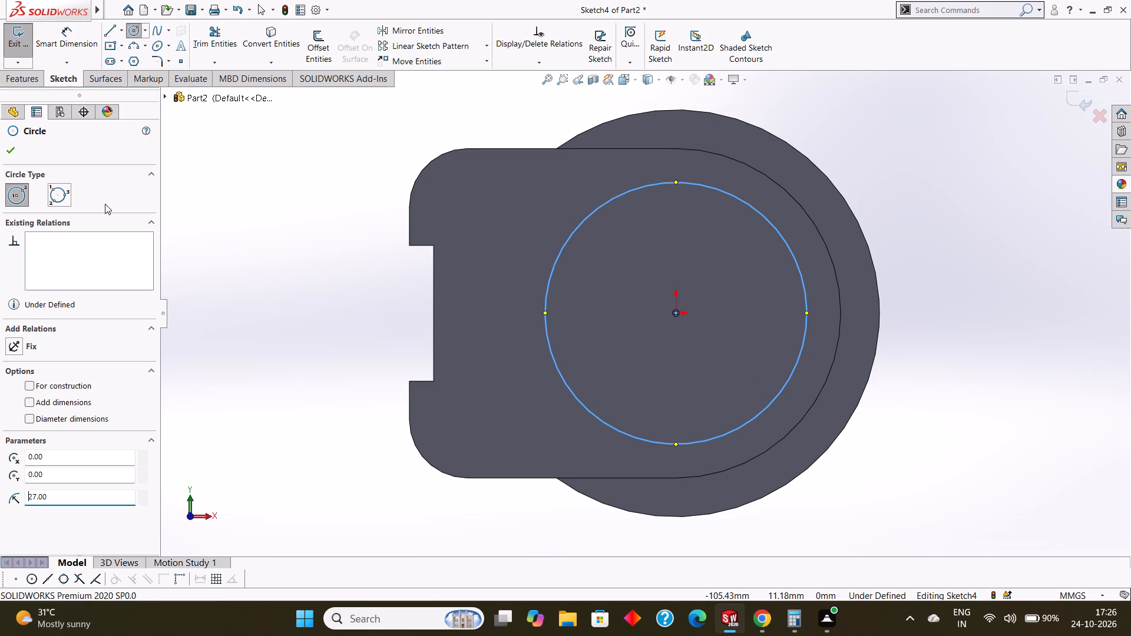
{"action": "left_click", "coordinate": [15, 155]}
Add a 54 mm diameter dimension to the circle, placed outside the disc.
{"action": "left_click", "coordinate": [72, 38]}
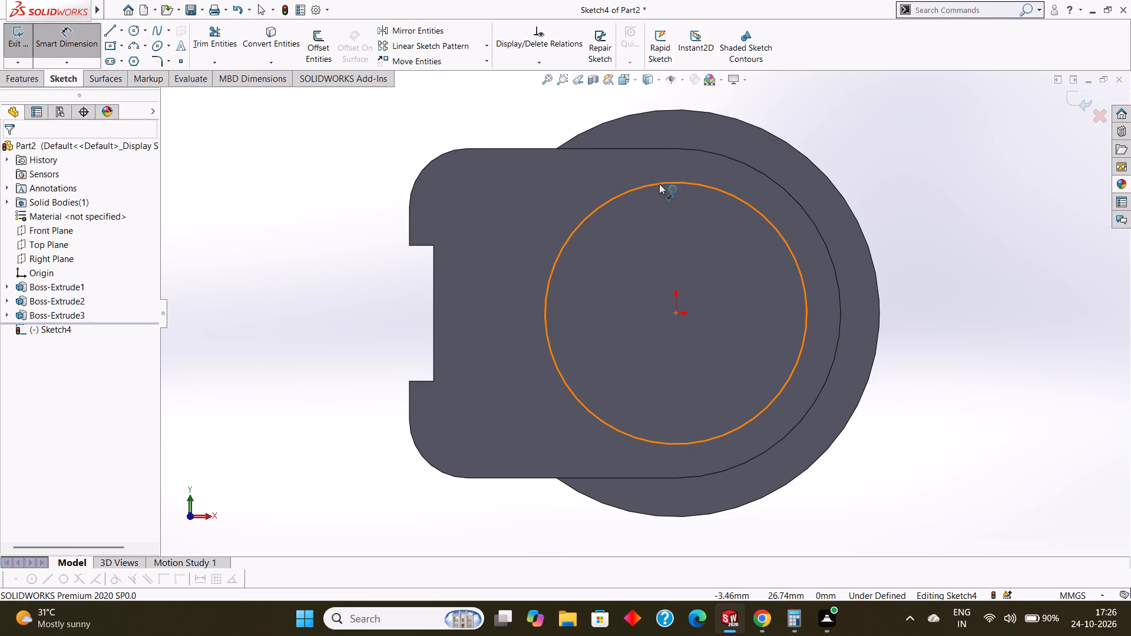
{"action": "left_click", "coordinate": [659, 184]}
{"action": "left_click", "coordinate": [974, 261]}
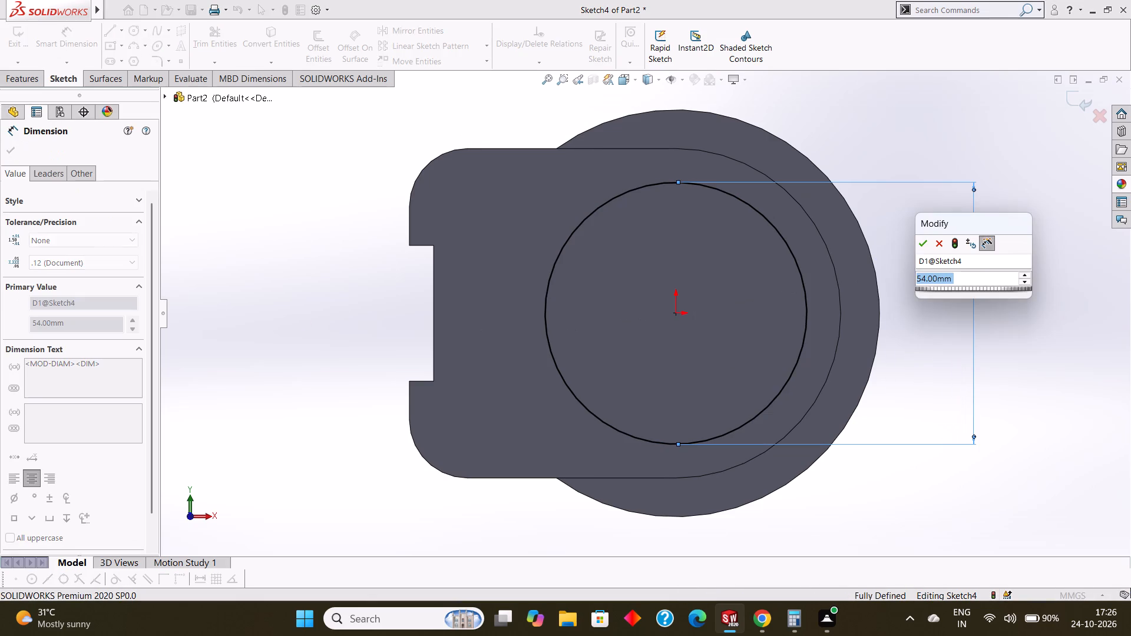
{"action": "left_click", "coordinate": [923, 244]}
{"action": "left_click", "coordinate": [12, 153]}
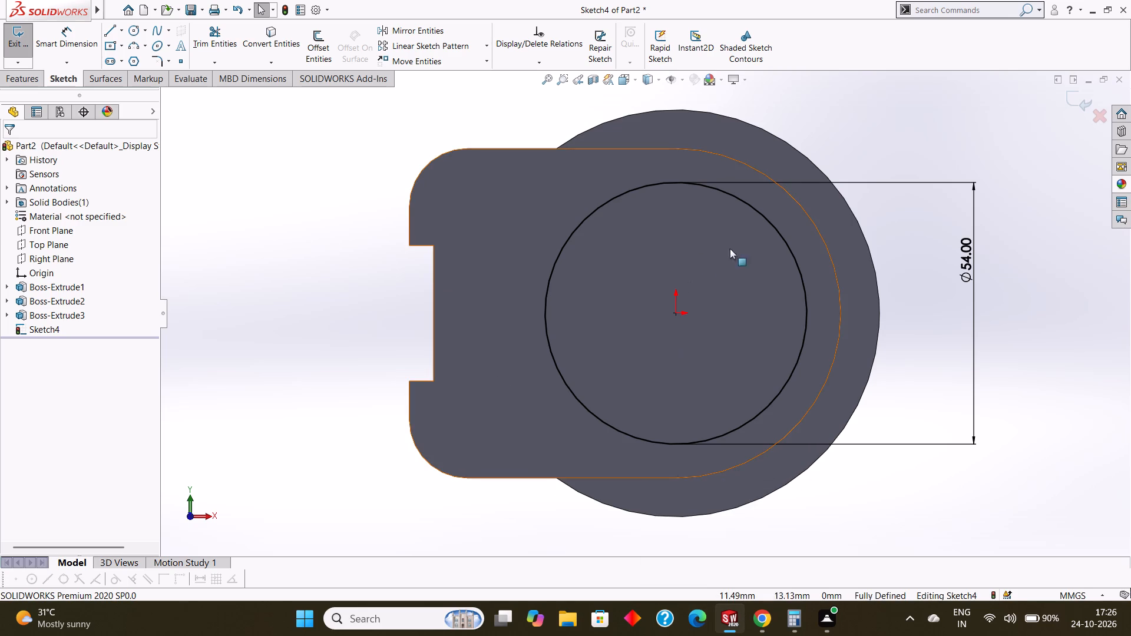
Draw a horizontal line about 55 mm long from the circle's top point to the plate's notched edge.
{"action": "left_click", "coordinate": [112, 26]}
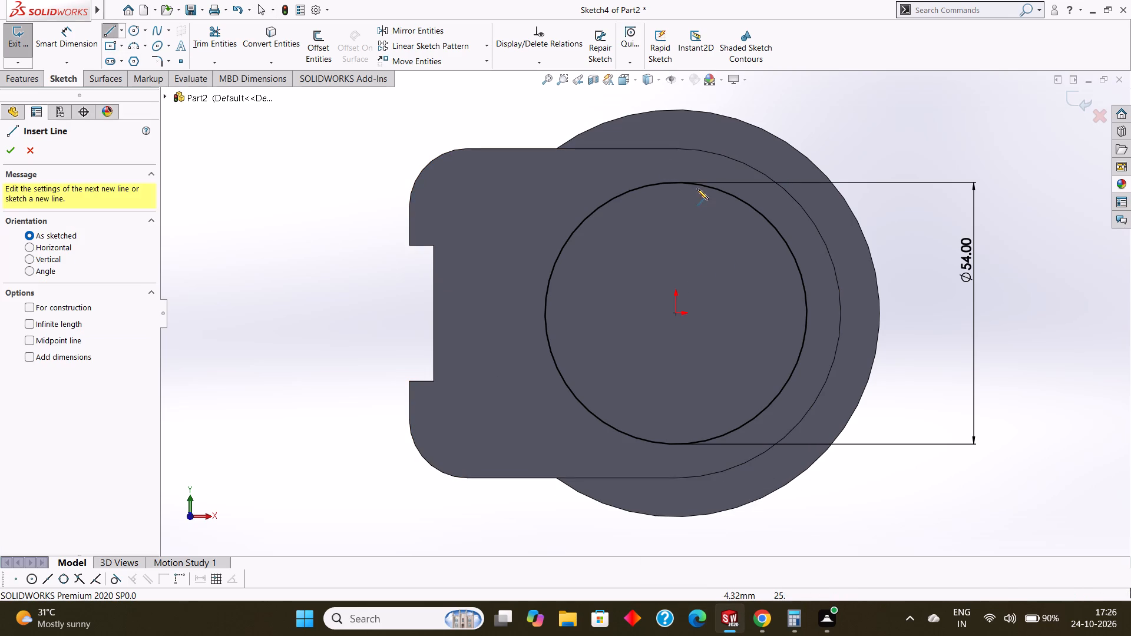
{"action": "left_click", "coordinate": [678, 183]}
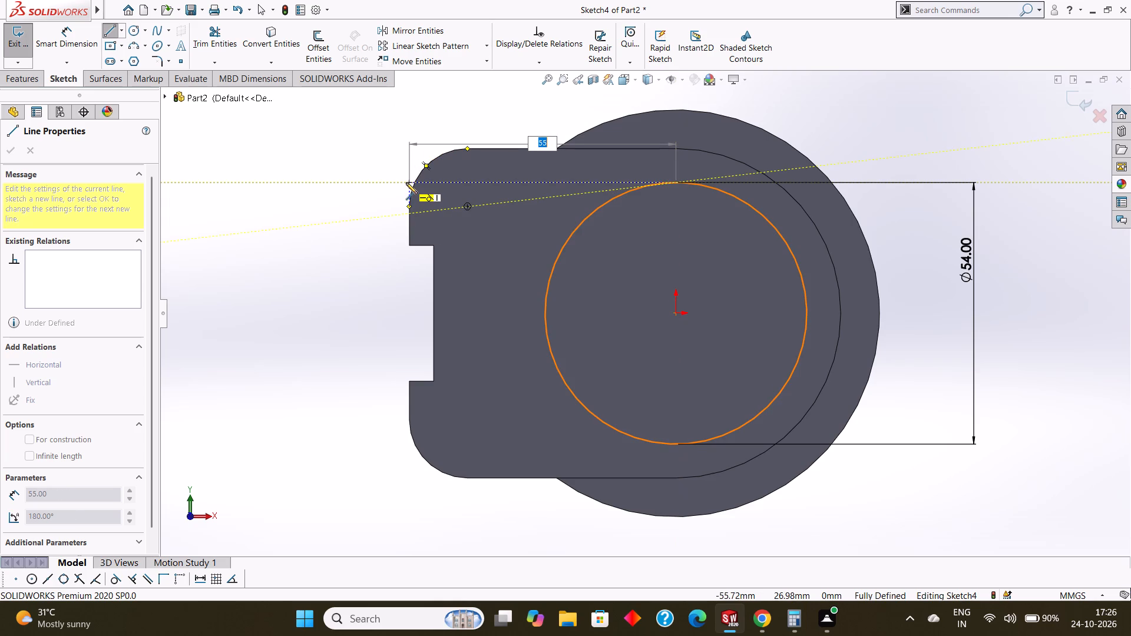
{"action": "left_click", "coordinate": [407, 183]}
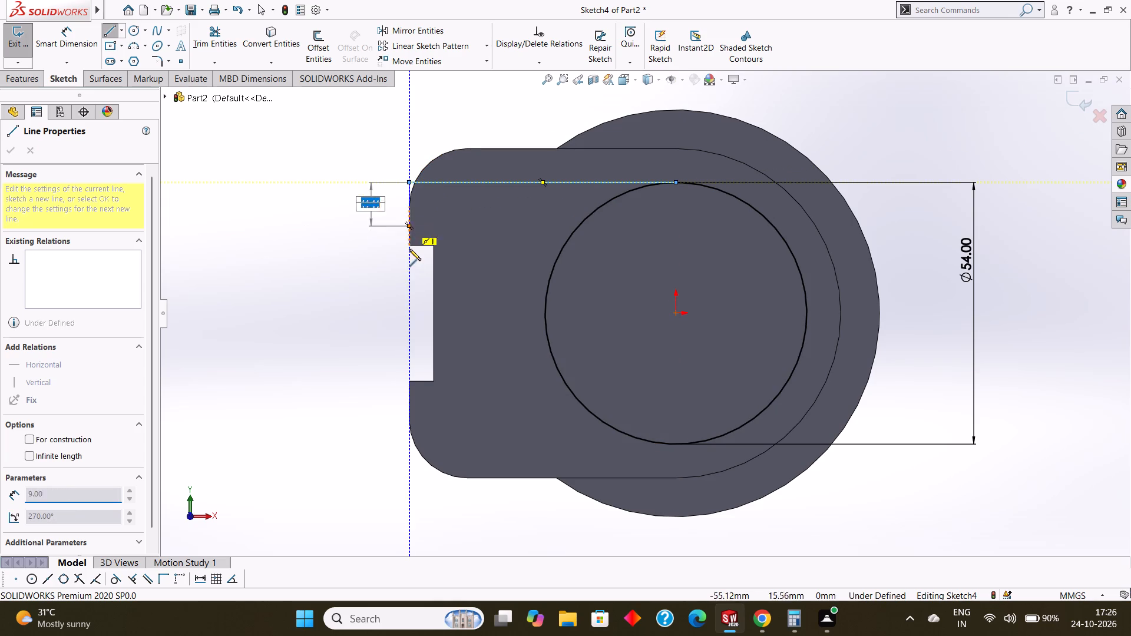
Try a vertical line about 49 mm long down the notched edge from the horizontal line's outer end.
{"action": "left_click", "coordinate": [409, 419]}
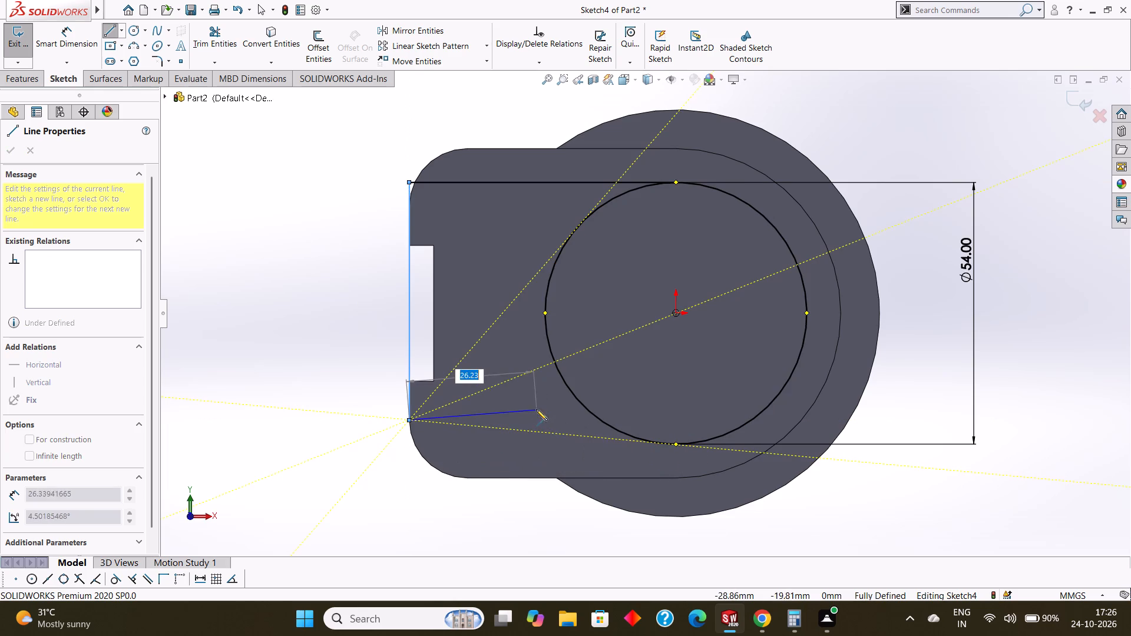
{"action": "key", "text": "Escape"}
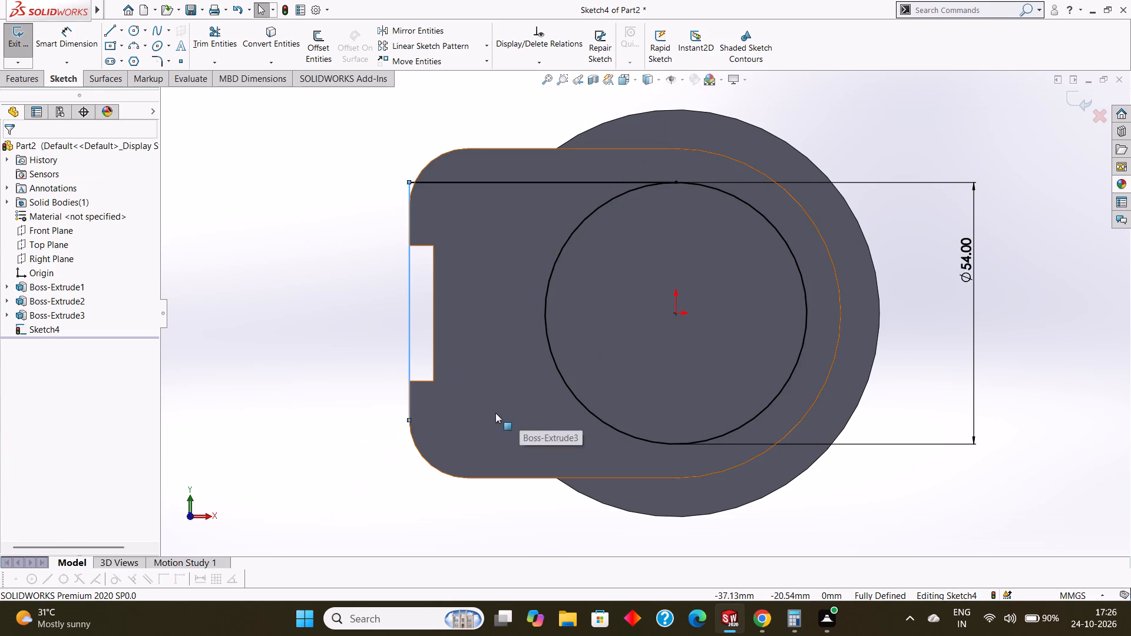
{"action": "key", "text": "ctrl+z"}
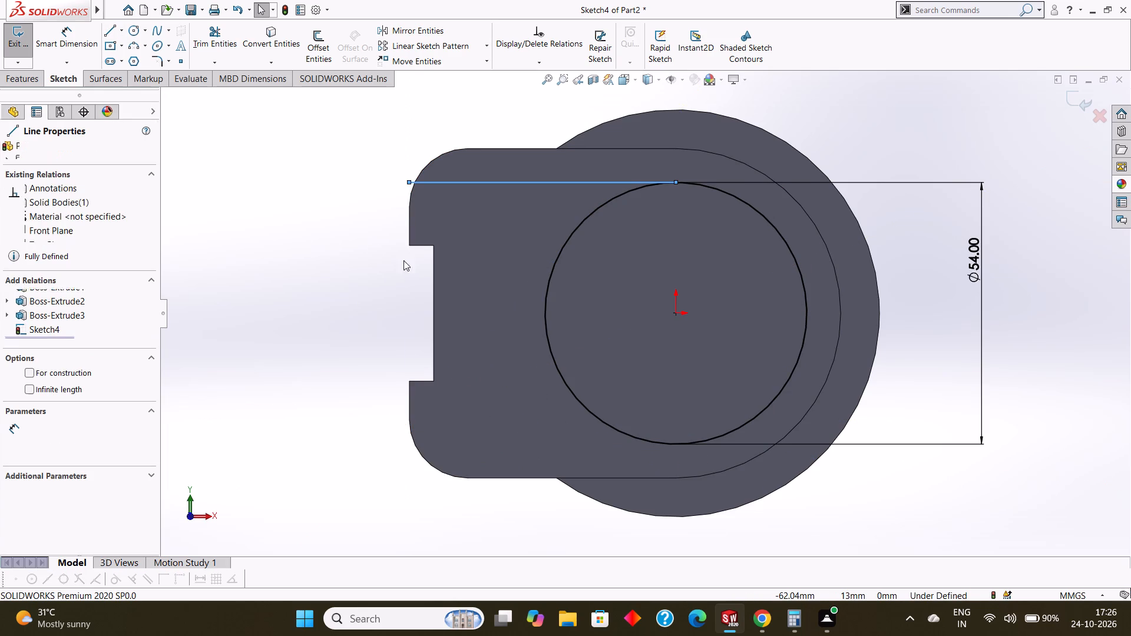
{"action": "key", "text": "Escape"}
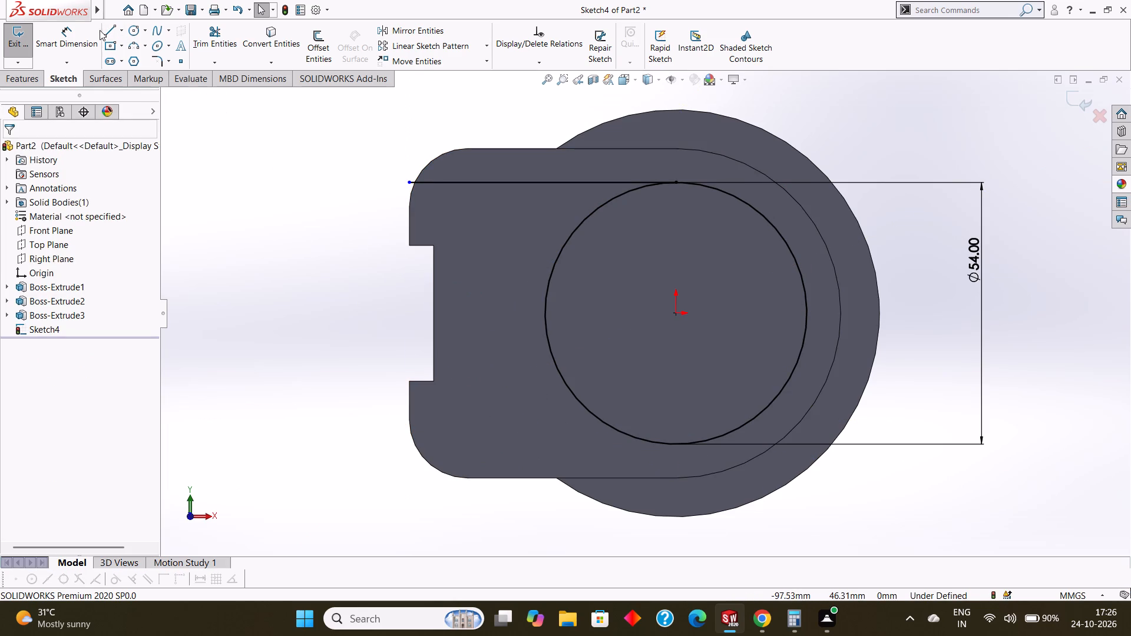
Draw a matching horizontal line from the circle's bottom point out to the plate's notched edge.
{"action": "left_click", "coordinate": [104, 29]}
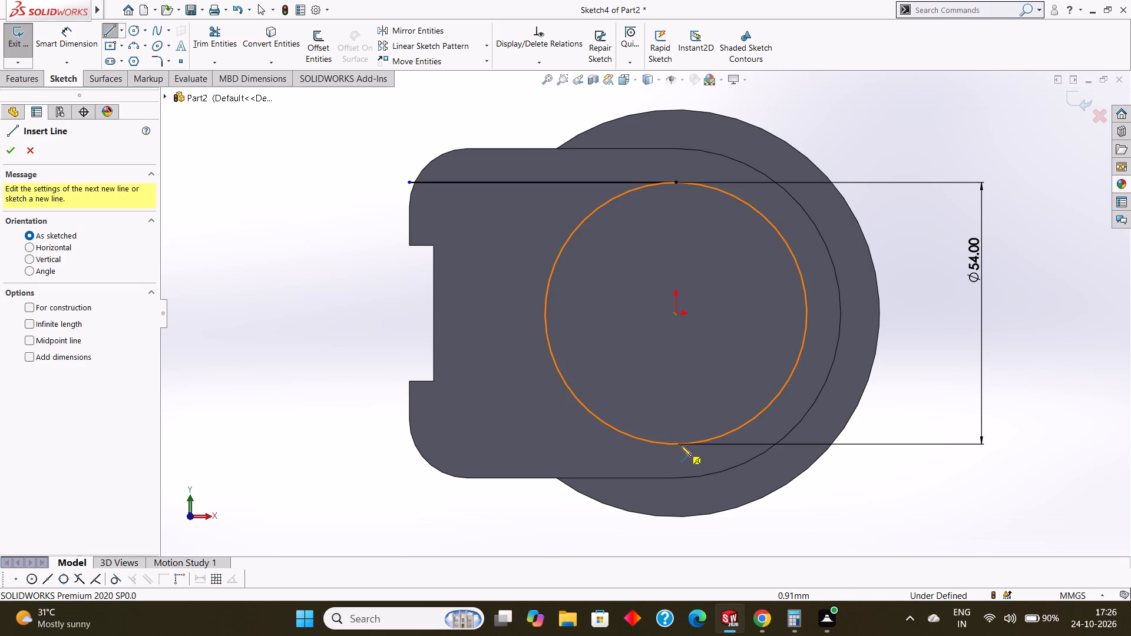
{"action": "left_click", "coordinate": [676, 445]}
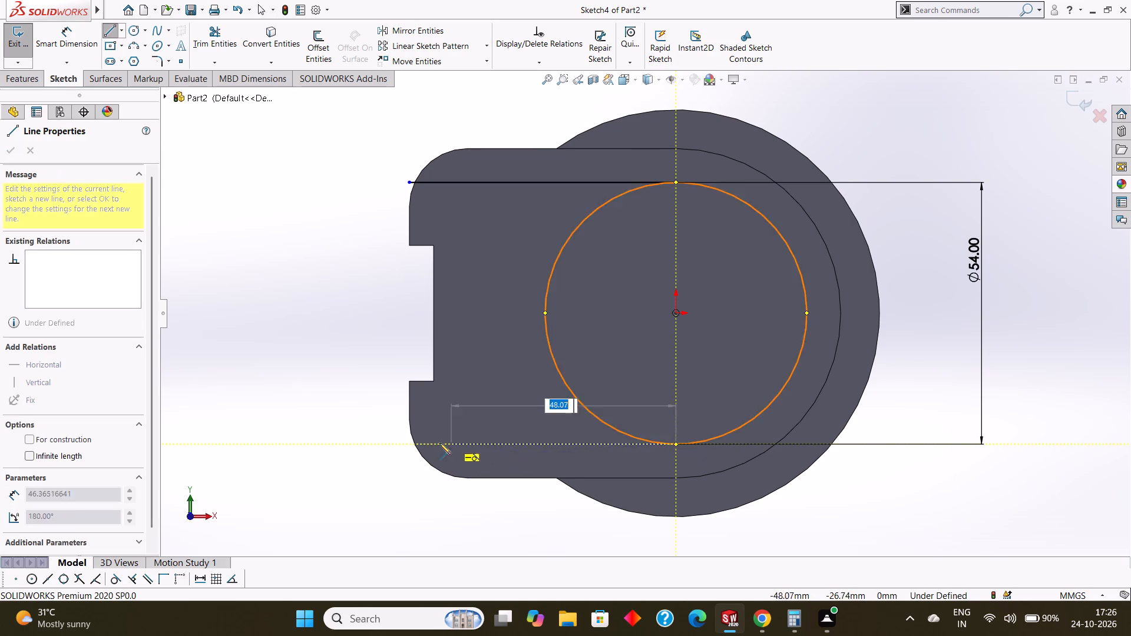
{"action": "left_click", "coordinate": [408, 442]}
{"action": "key", "text": "Escape"}
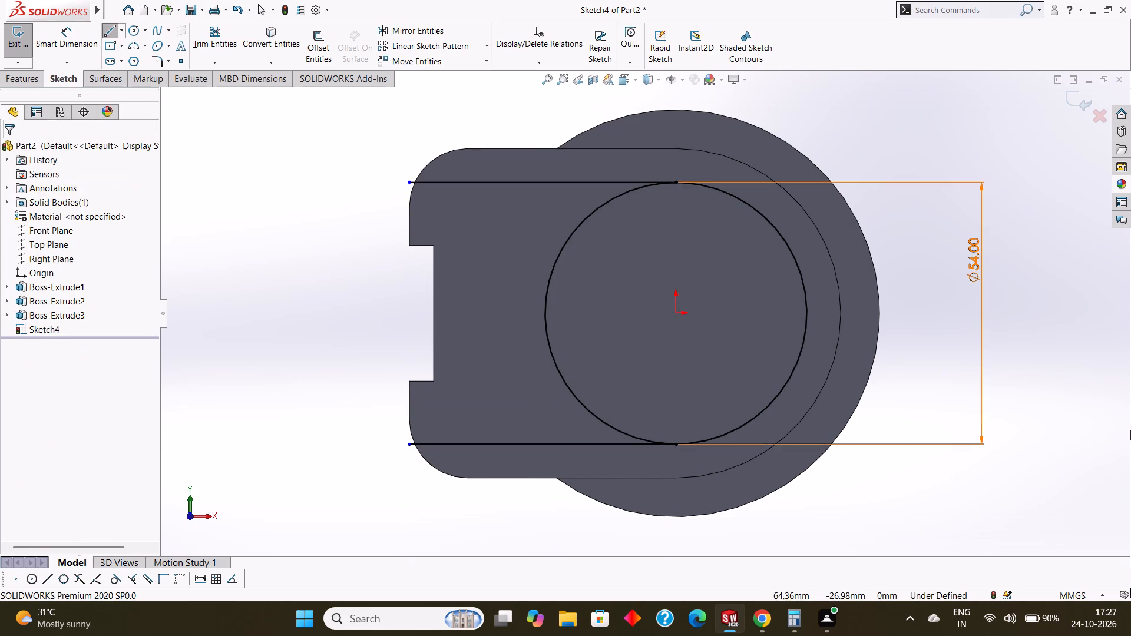
{"action": "key", "text": "Escape"}
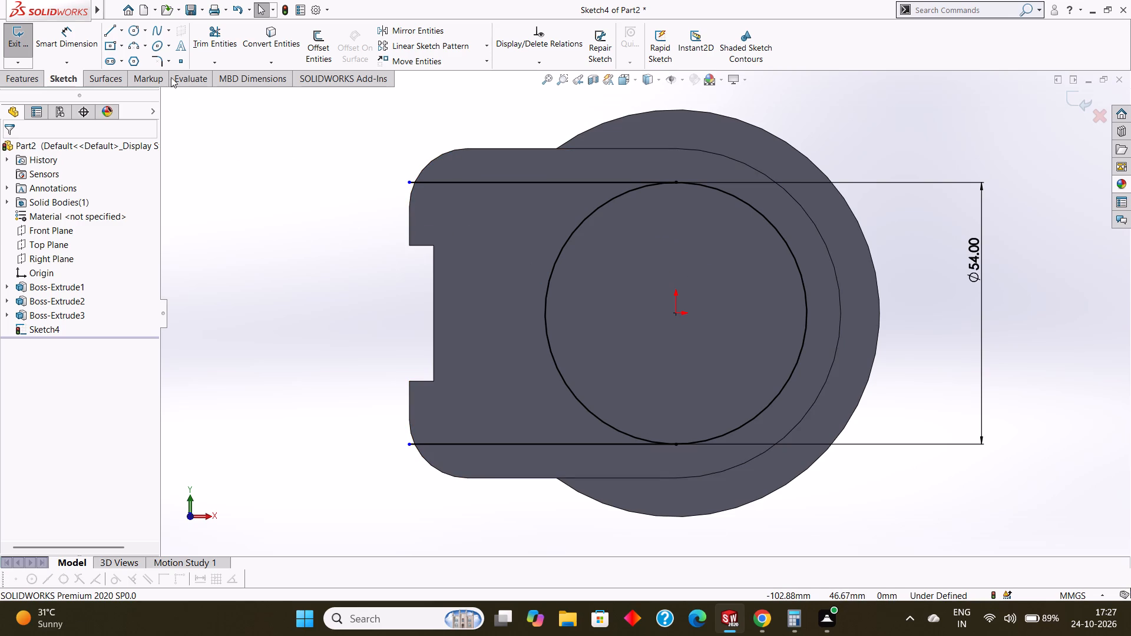
Draw a horizontal centerline from the origin to the 54 mm circle, on the side away from the notch.
{"action": "left_click", "coordinate": [122, 31]}
{"action": "left_click", "coordinate": [131, 57]}
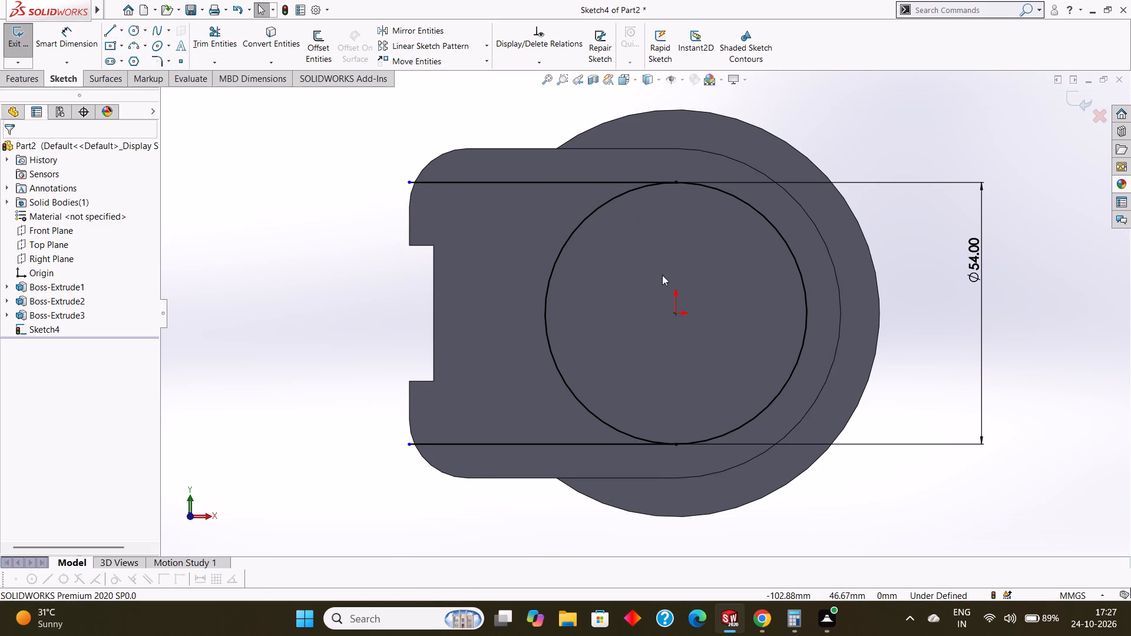
{"action": "left_click", "coordinate": [676, 313]}
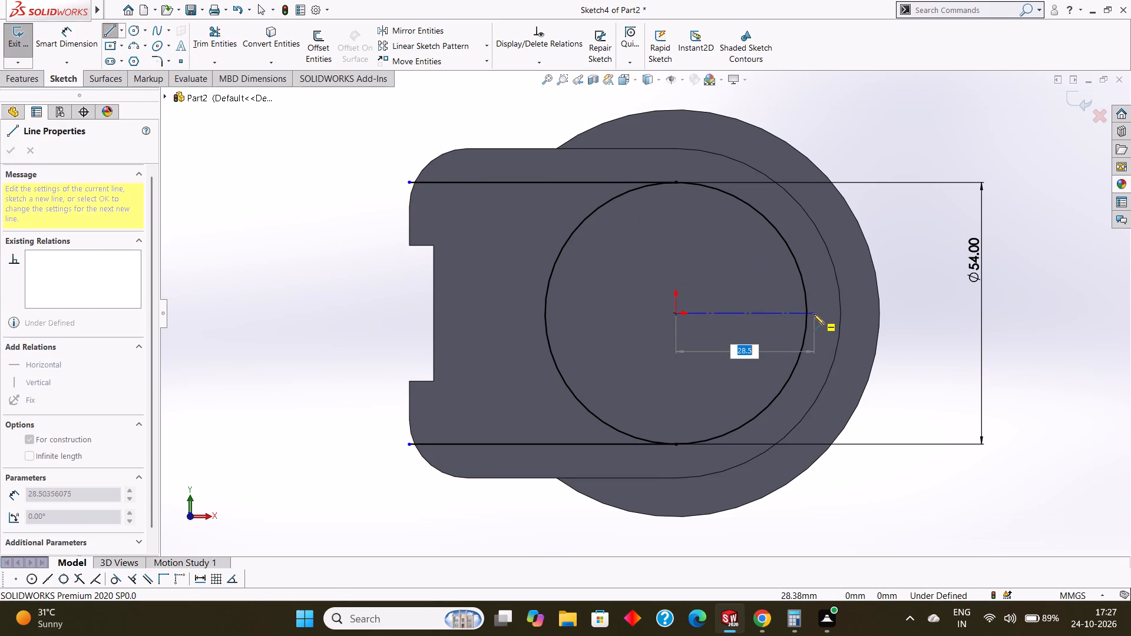
{"action": "left_click", "coordinate": [809, 315]}
{"action": "key", "text": "Escape"}
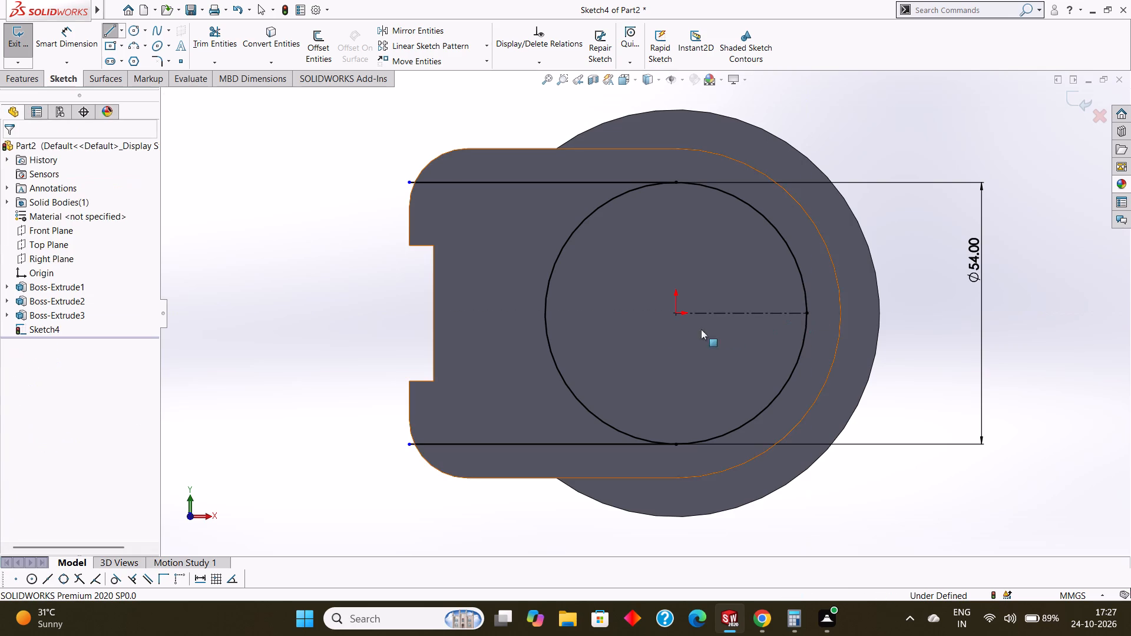
Draw two inclined centerlines from the origin to the 54 mm circle, one above and one about 40° below the horizontal centerline.
{"action": "left_click", "coordinate": [124, 31]}
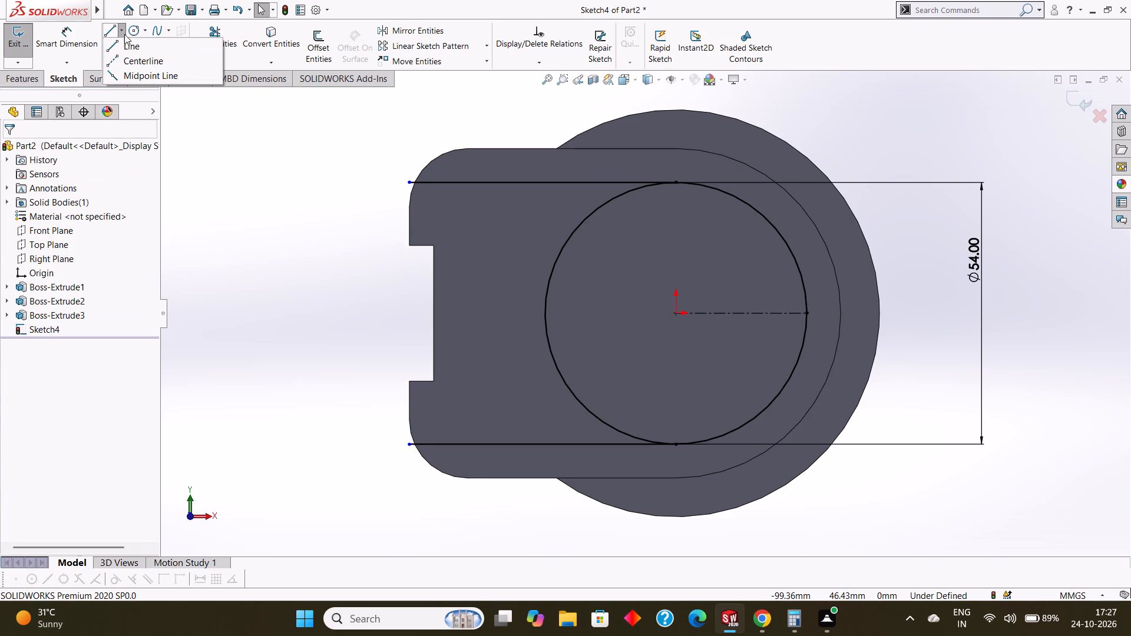
{"action": "left_click", "coordinate": [134, 61]}
{"action": "left_click", "coordinate": [674, 315]}
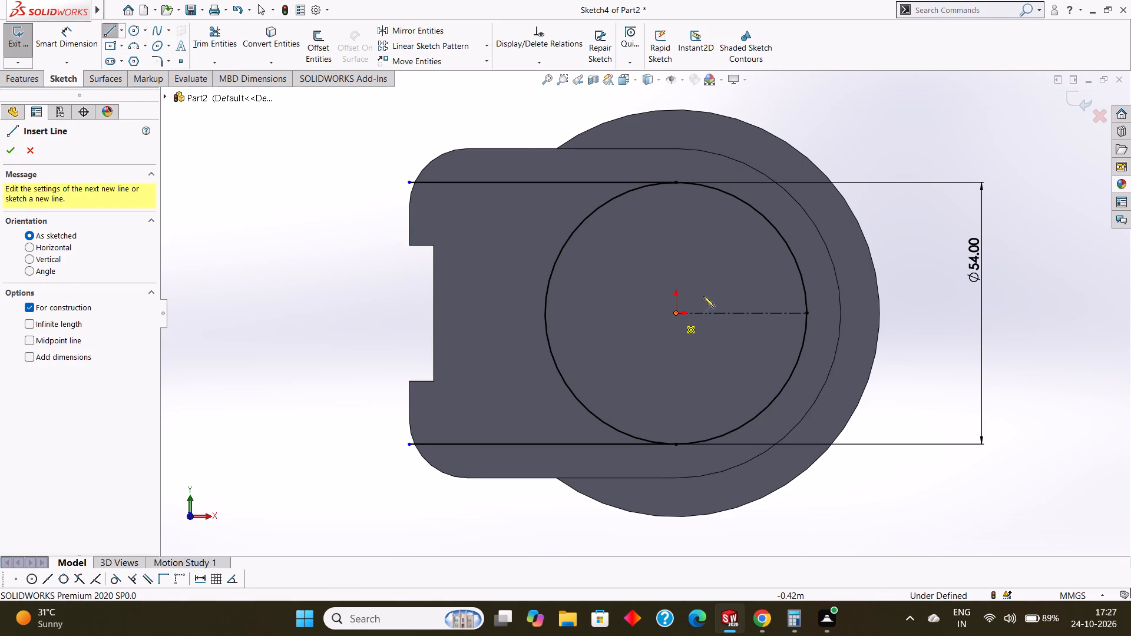
{"action": "left_click", "coordinate": [767, 217]}
{"action": "key", "text": "Escape"}
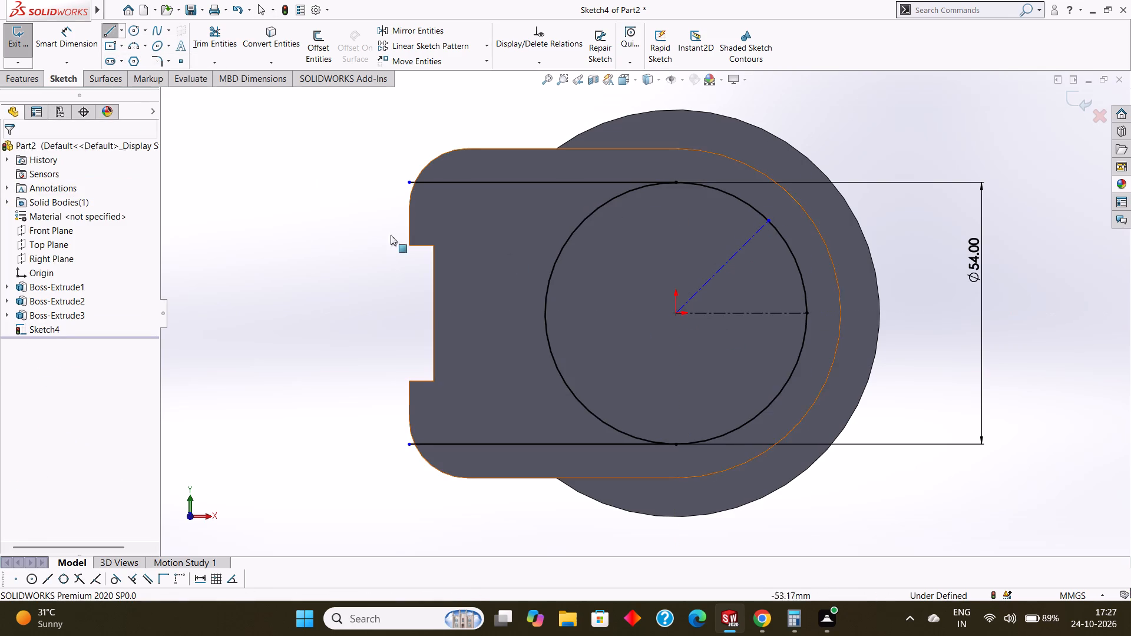
{"action": "left_click", "coordinate": [124, 29]}
{"action": "left_click", "coordinate": [135, 57]}
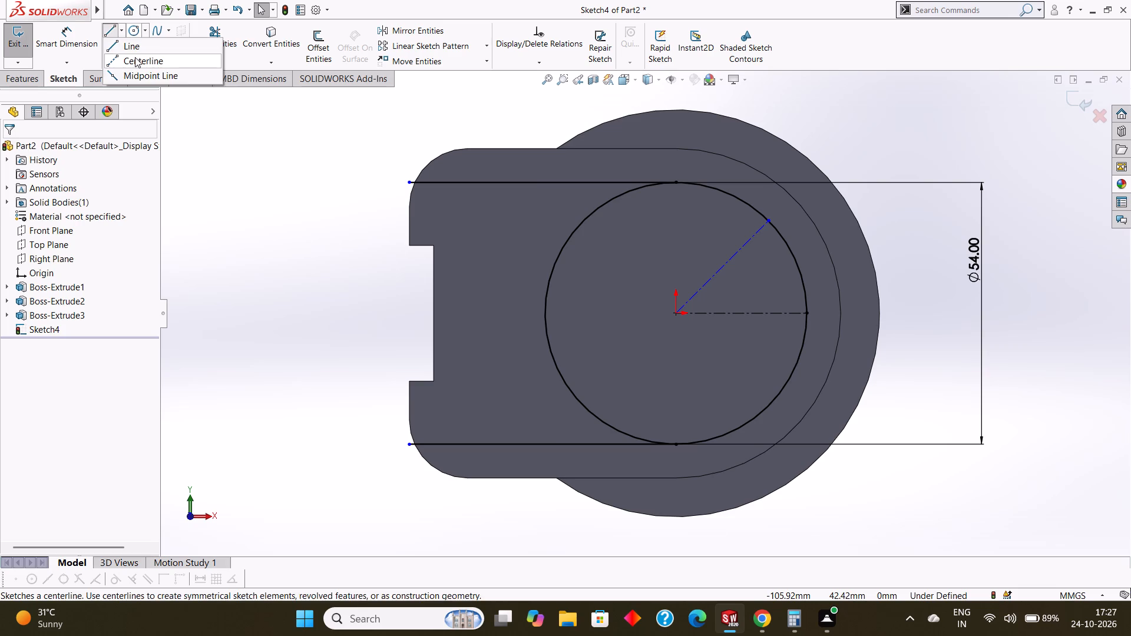
{"action": "left_click", "coordinate": [677, 313]}
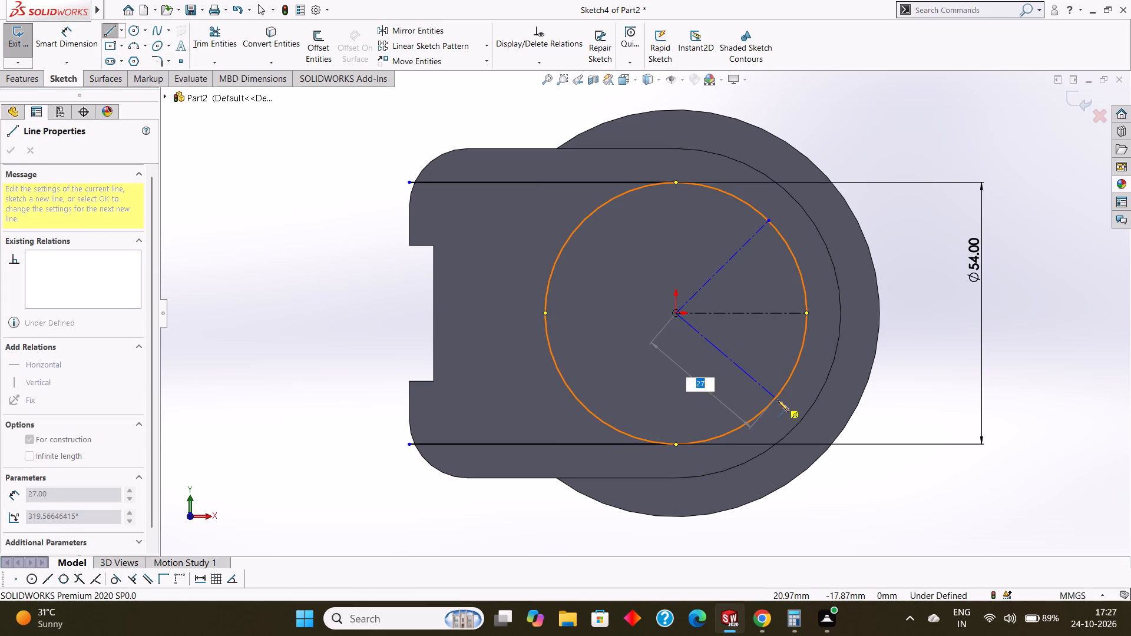
{"action": "left_click", "coordinate": [778, 400]}
{"action": "key", "text": "Escape"}
{"action": "key", "text": "Escape"}
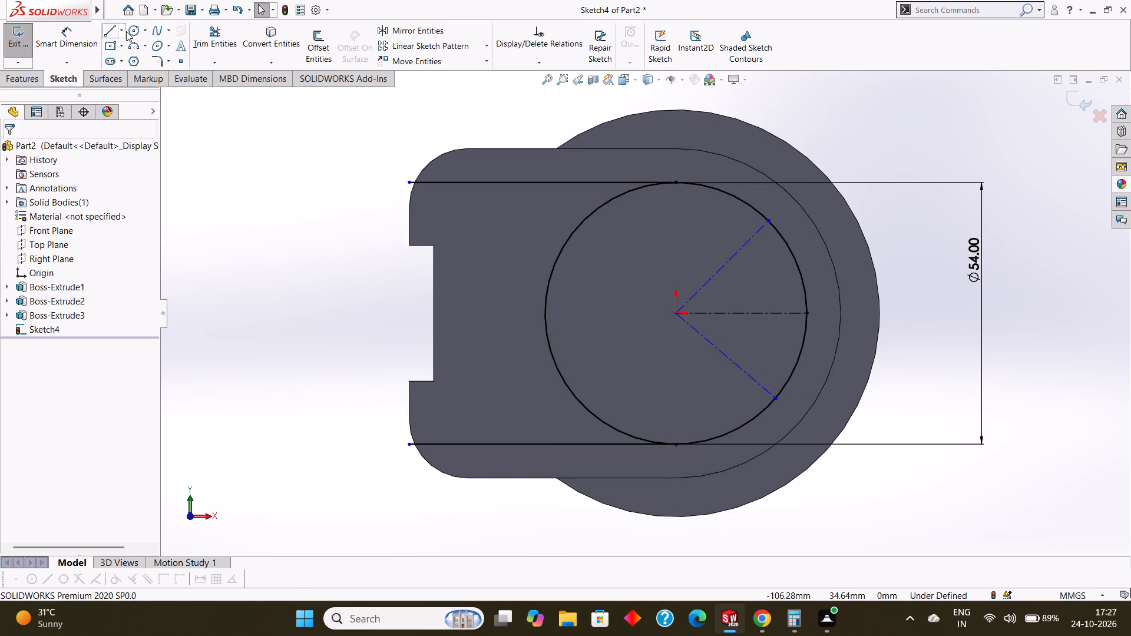
Sketch a small circle of about 3.9 mm radius centred where the horizontal centerline meets the 54 mm circle.
{"action": "left_click", "coordinate": [128, 29]}
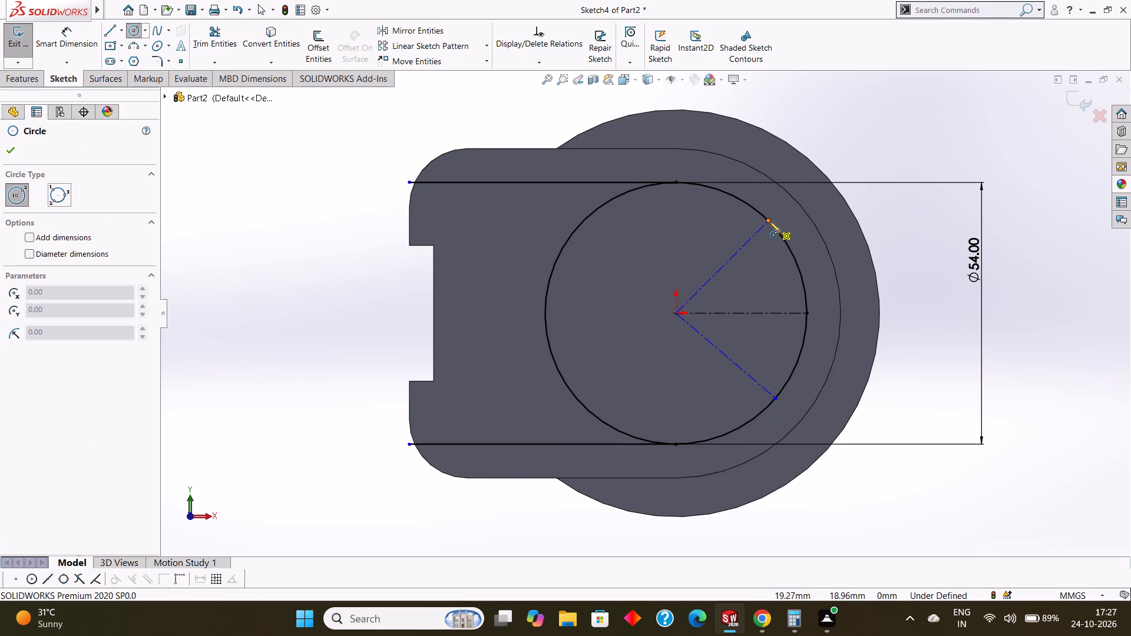
{"action": "left_click_drag", "start_coordinate": [808, 312], "coordinate": [809, 320]}
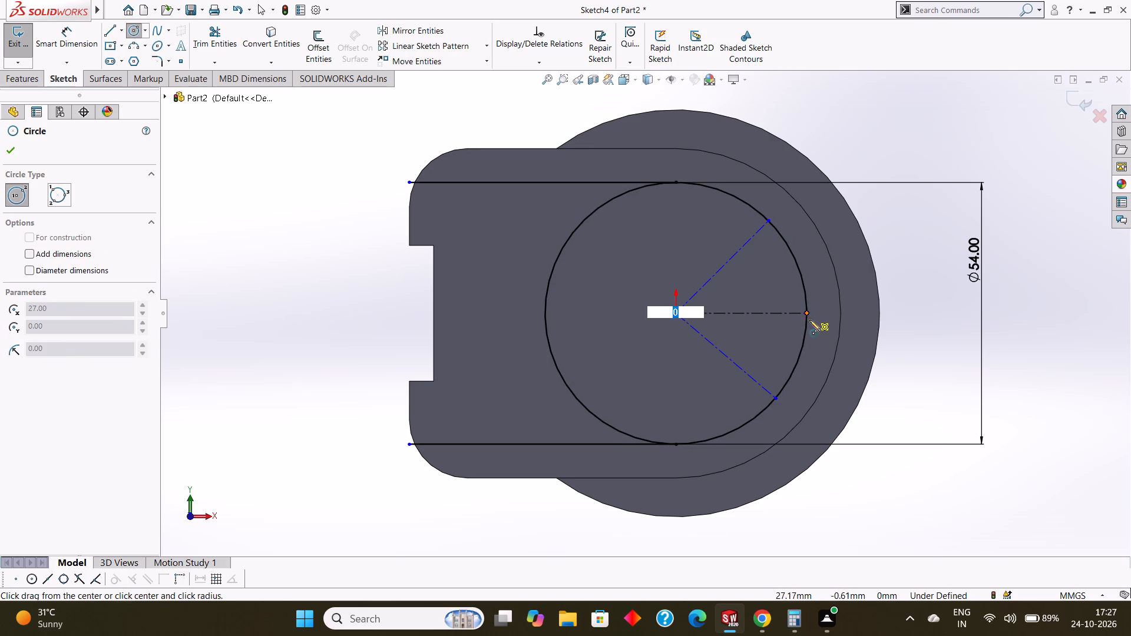
{"action": "left_click_drag", "start_coordinate": [809, 320], "coordinate": [813, 330]}
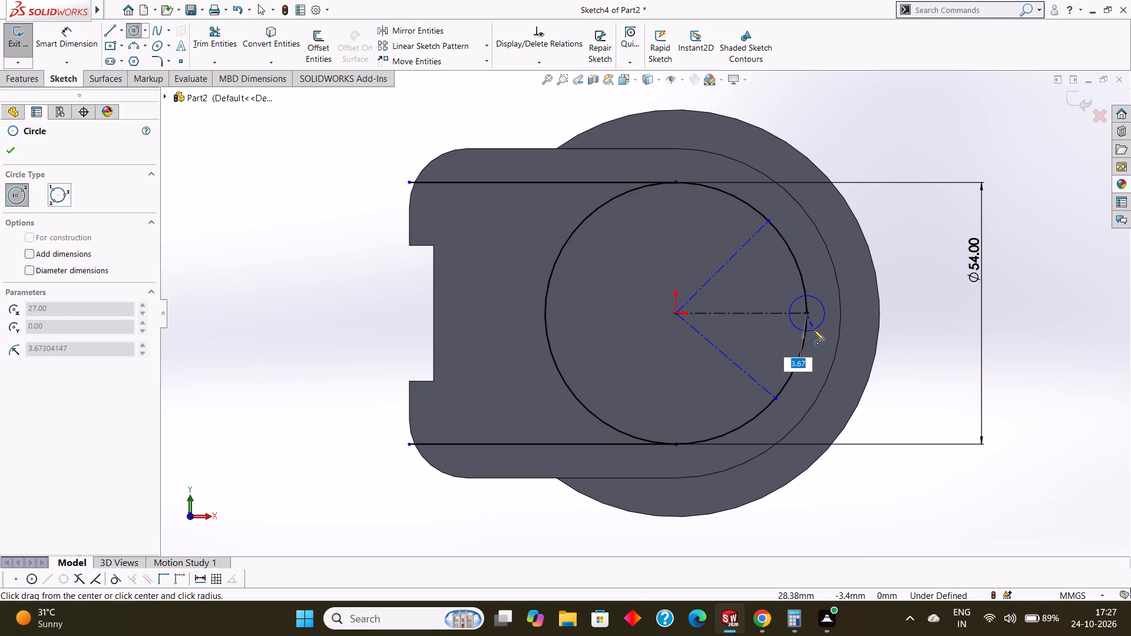
{"action": "left_click_drag", "start_coordinate": [813, 330], "coordinate": [814, 330]}
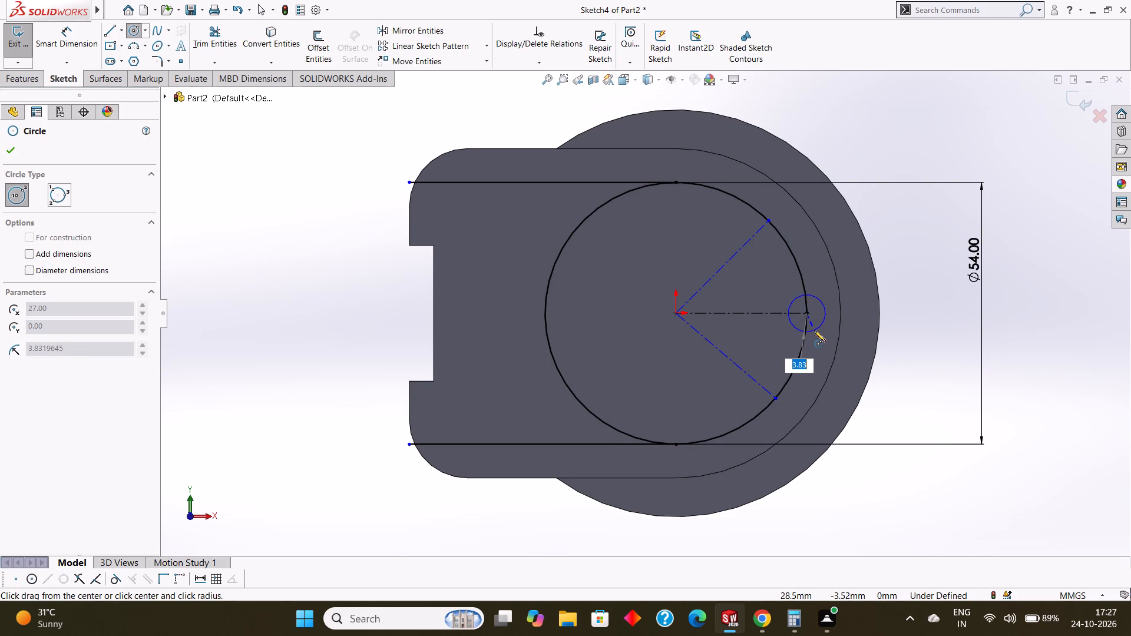
{"action": "left_click_drag", "start_coordinate": [814, 330], "coordinate": [815, 330]}
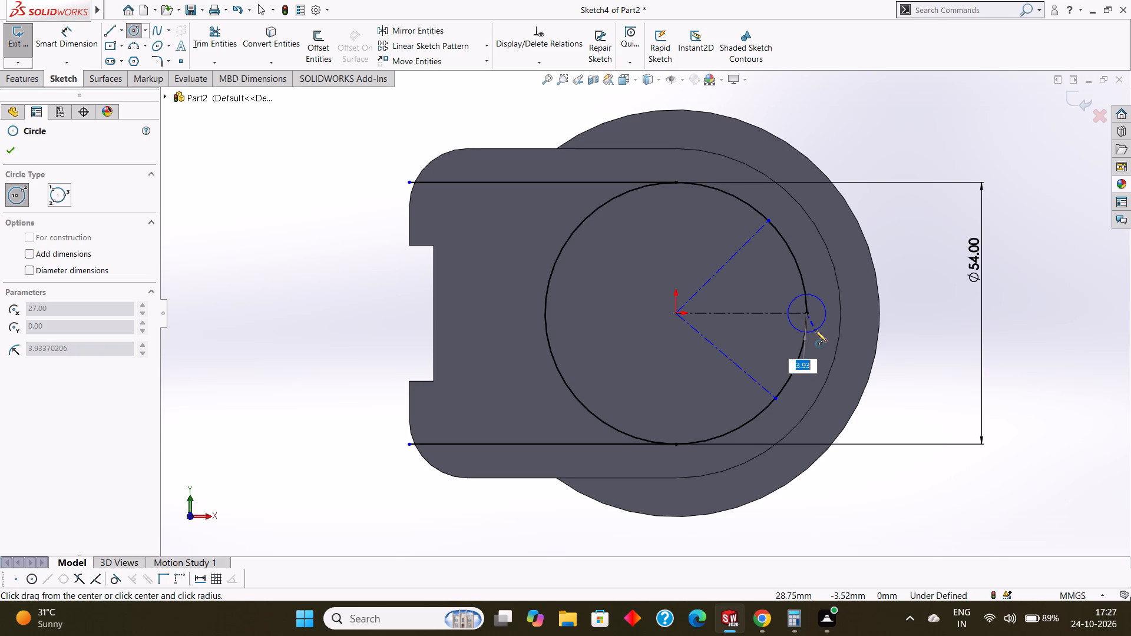
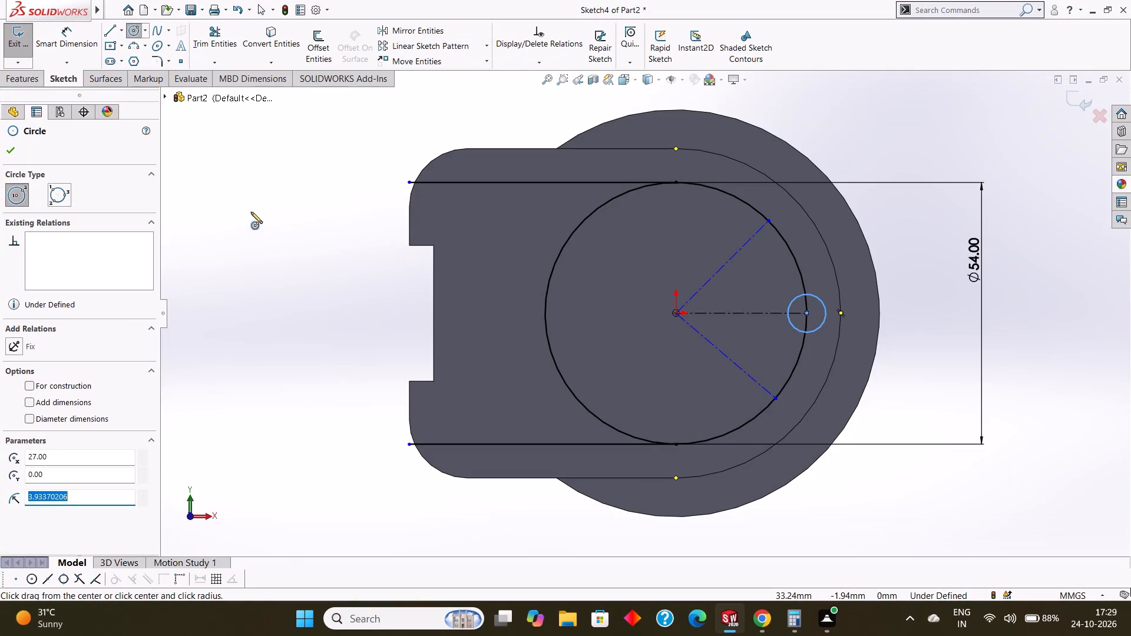
Dimension the small circle at the end of the horizontal centerline to a 6 mm diameter.
{"action": "left_click", "coordinate": [12, 150]}
{"action": "left_click", "coordinate": [69, 28]}
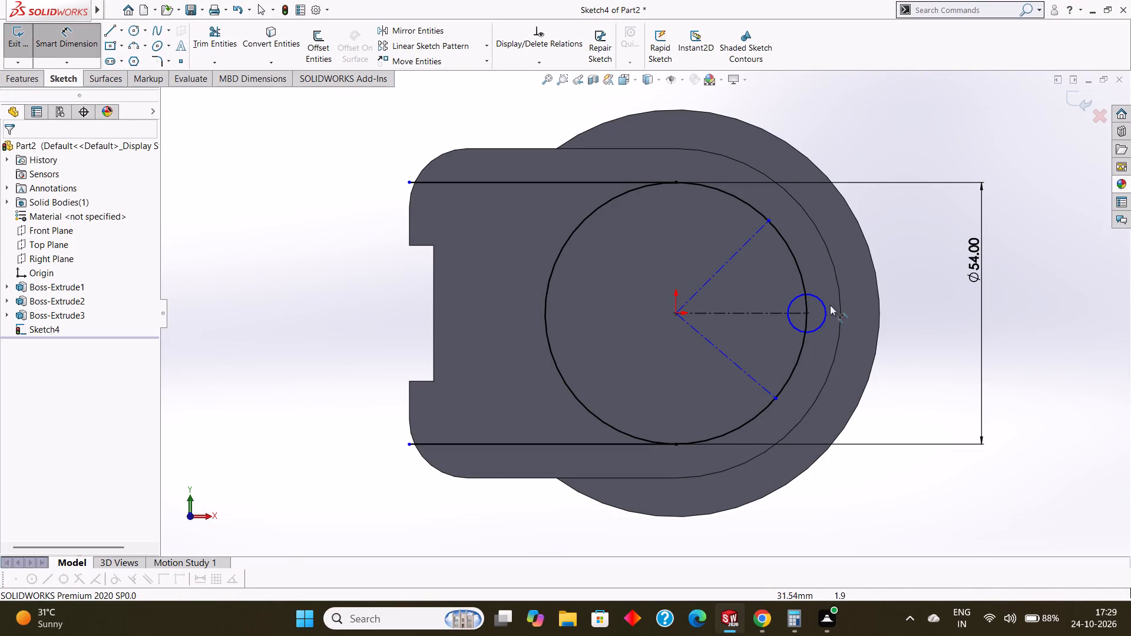
{"action": "left_click", "coordinate": [812, 294]}
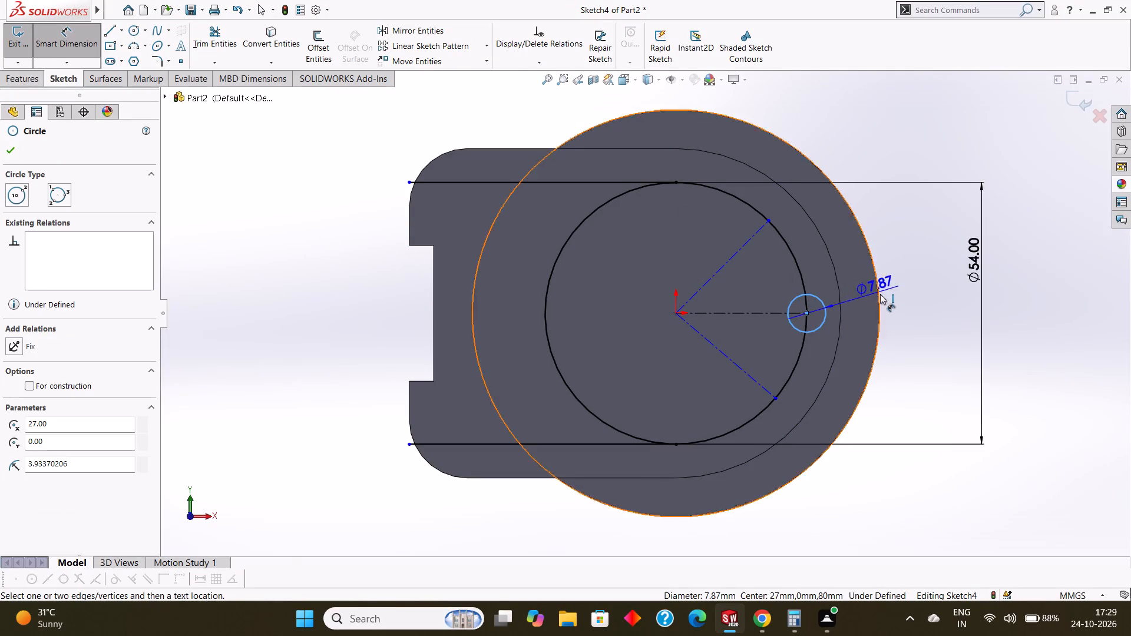
{"action": "left_click", "coordinate": [925, 302]}
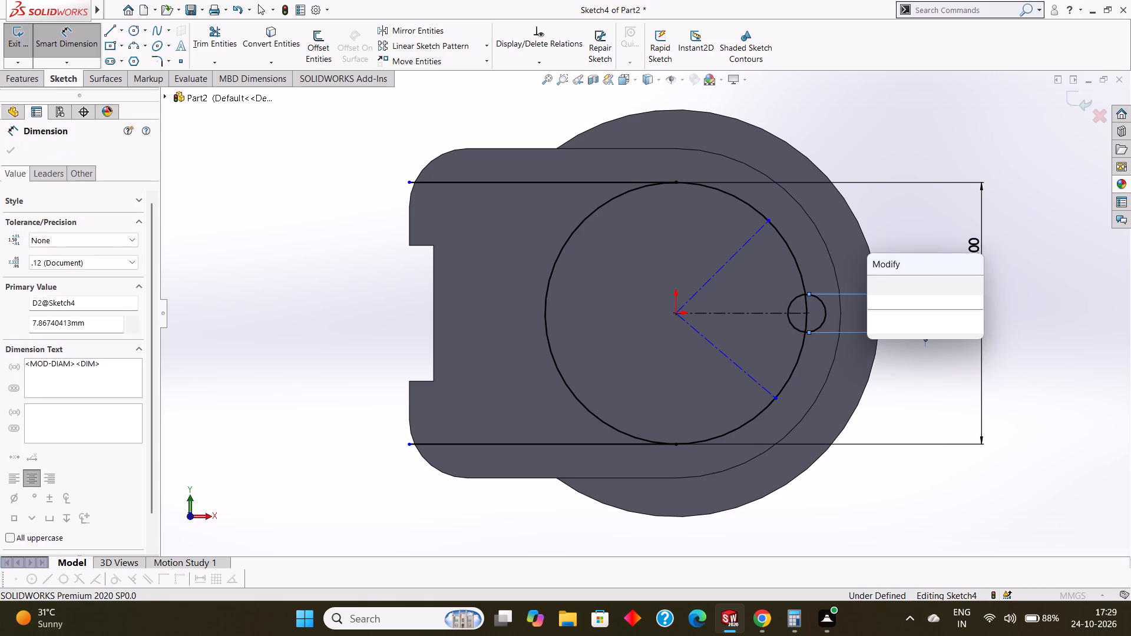
{"action": "key", "text": "BackSpace"}
{"action": "key", "text": "6"}
{"action": "key", "text": "Return"}
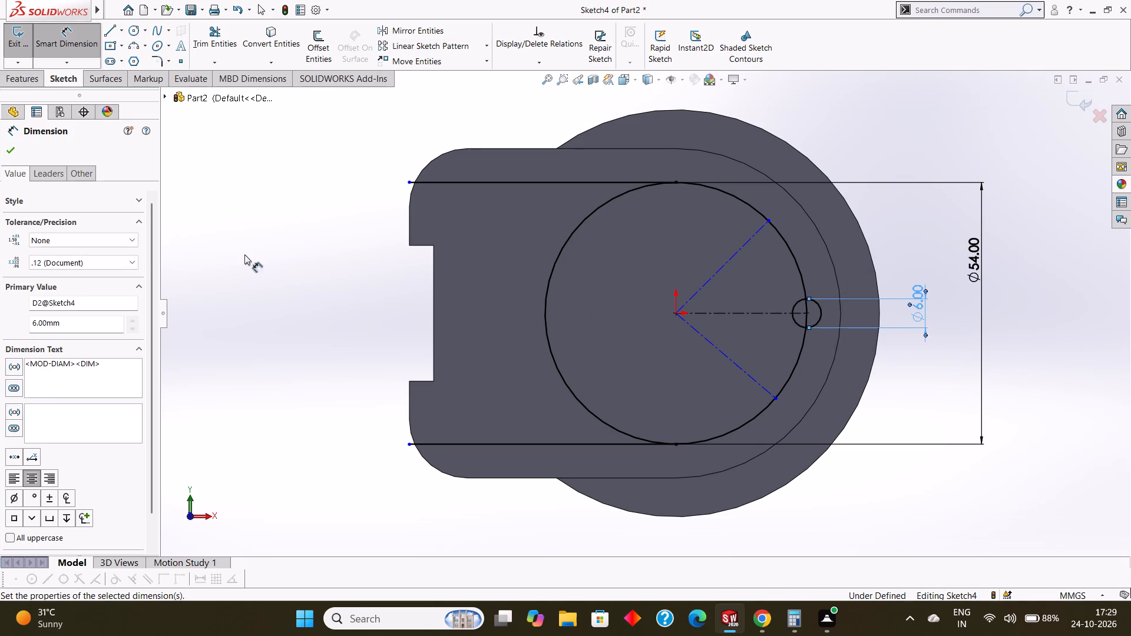
{"action": "left_click", "coordinate": [4, 150]}
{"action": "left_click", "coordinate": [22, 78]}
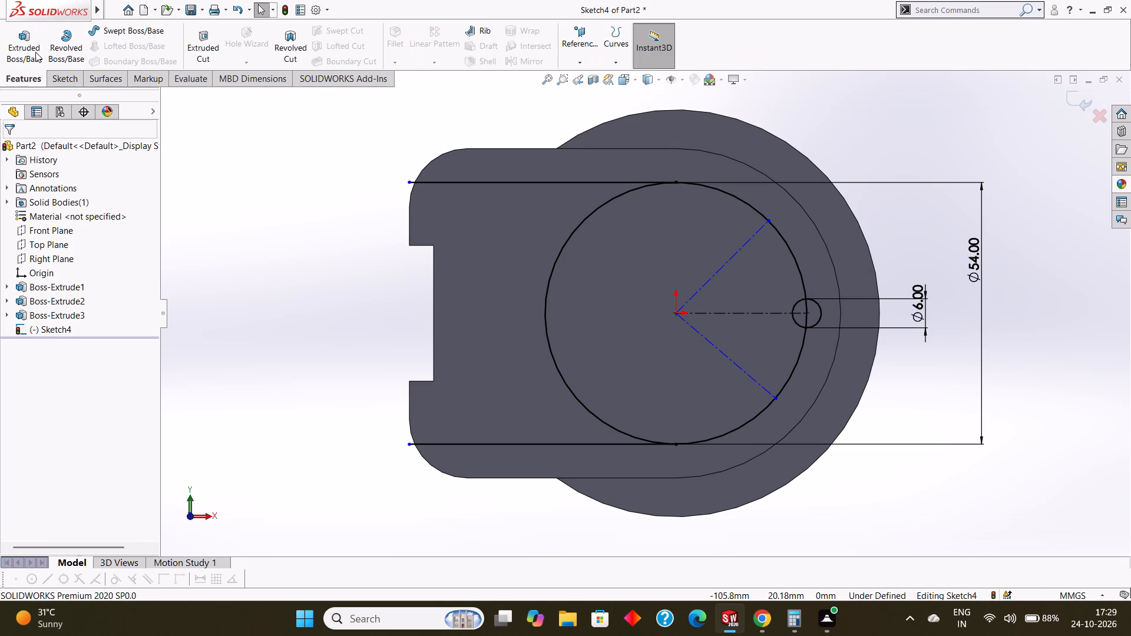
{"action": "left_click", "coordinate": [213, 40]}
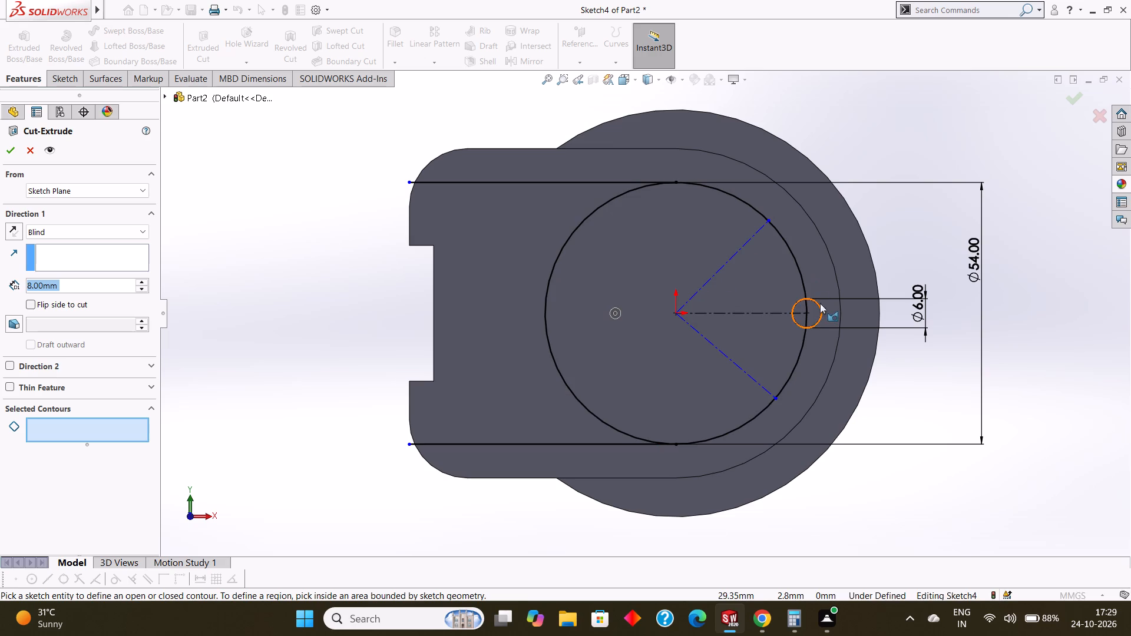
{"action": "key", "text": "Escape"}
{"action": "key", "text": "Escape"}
Convert the 54 mm circle to construction geometry.
{"action": "right_click", "coordinate": [738, 198]}
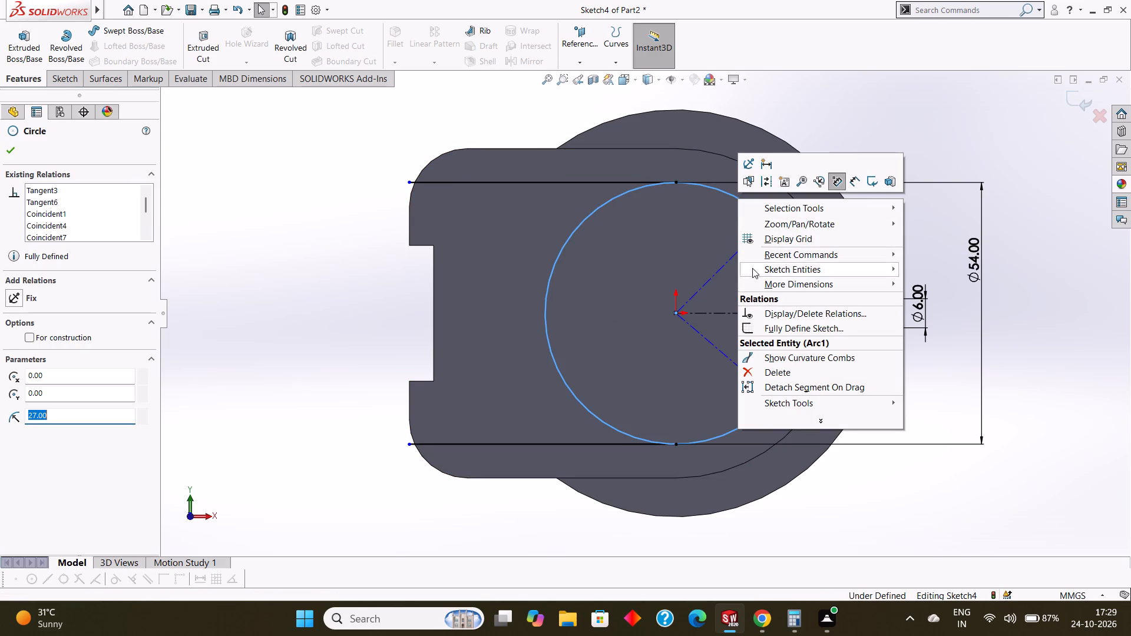
{"action": "key", "text": "Escape"}
{"action": "key", "text": "Escape"}
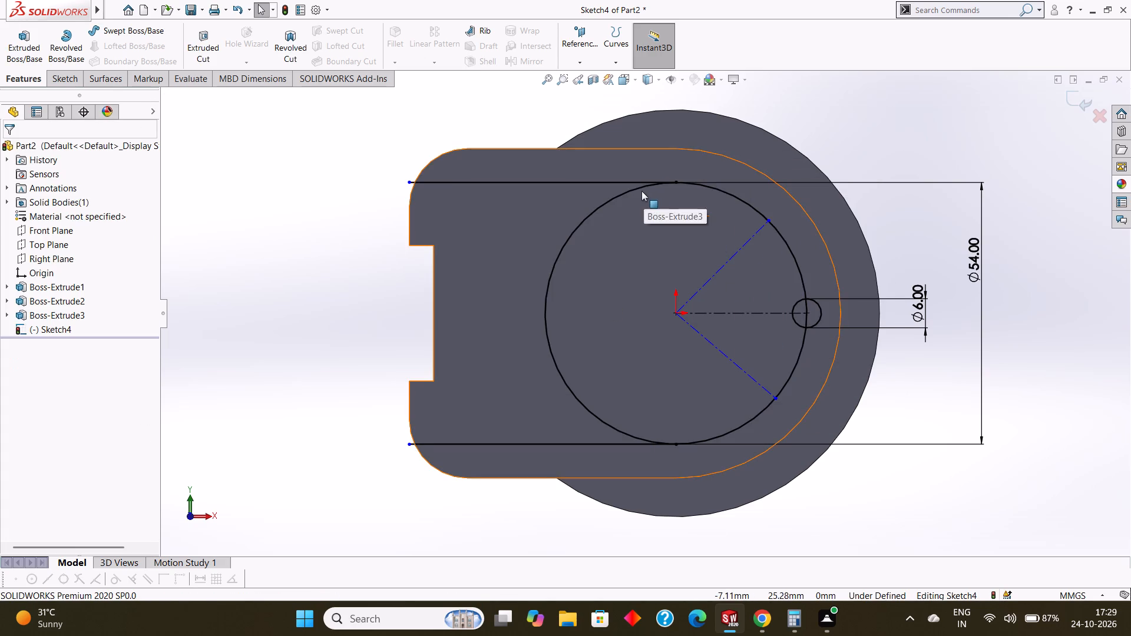
{"action": "left_click", "coordinate": [640, 189]}
{"action": "right_click", "coordinate": [640, 189]}
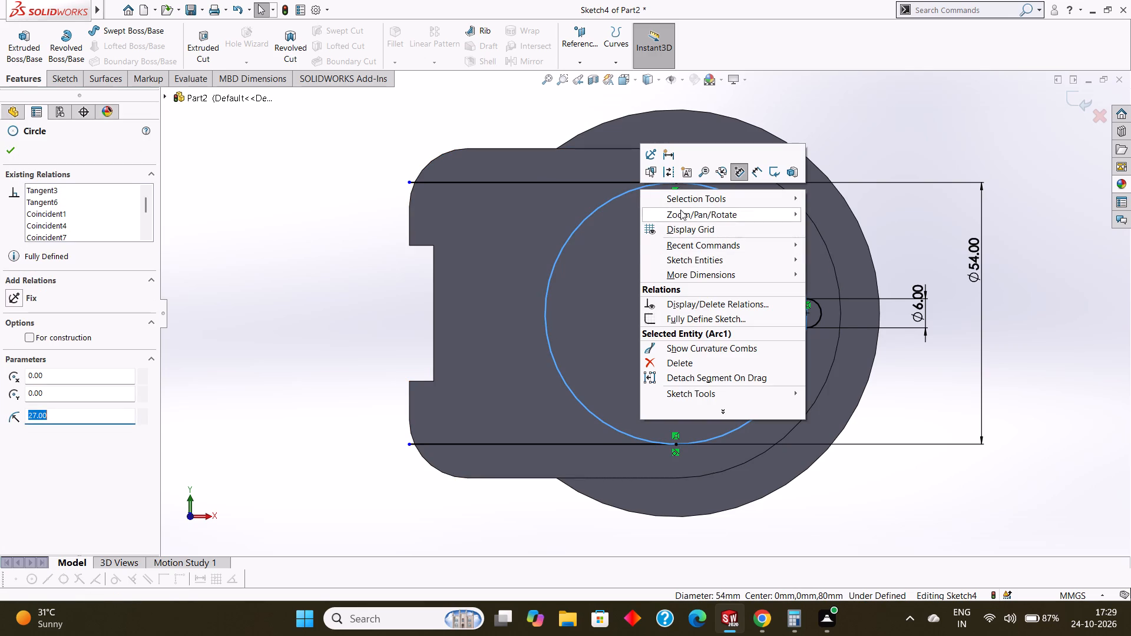
{"action": "left_click", "coordinate": [672, 177]}
{"action": "key", "text": "Escape"}
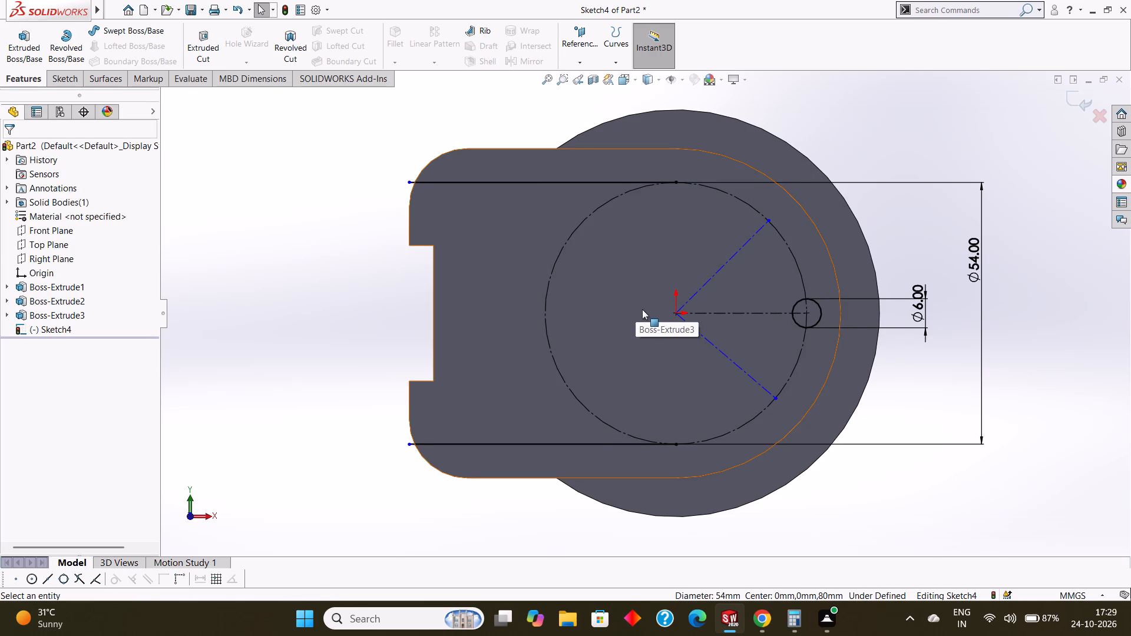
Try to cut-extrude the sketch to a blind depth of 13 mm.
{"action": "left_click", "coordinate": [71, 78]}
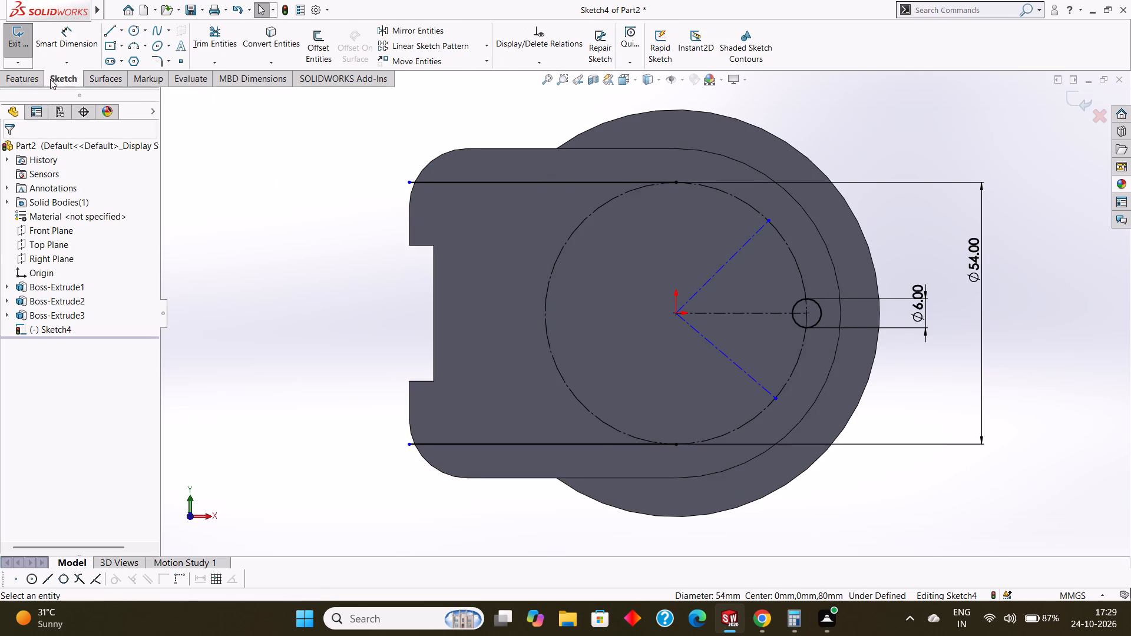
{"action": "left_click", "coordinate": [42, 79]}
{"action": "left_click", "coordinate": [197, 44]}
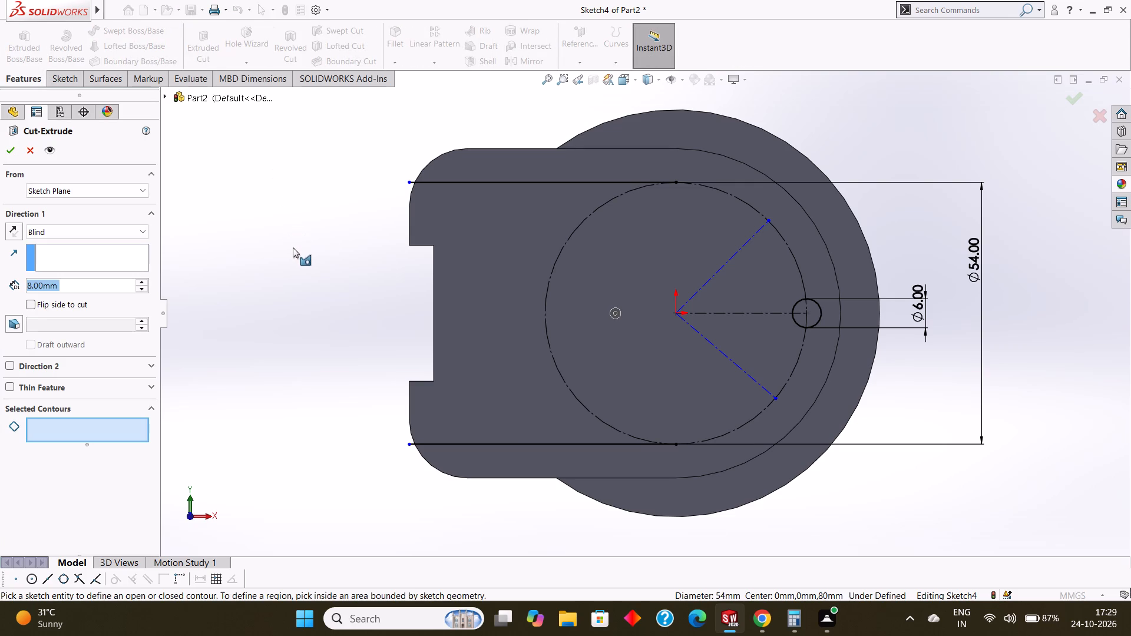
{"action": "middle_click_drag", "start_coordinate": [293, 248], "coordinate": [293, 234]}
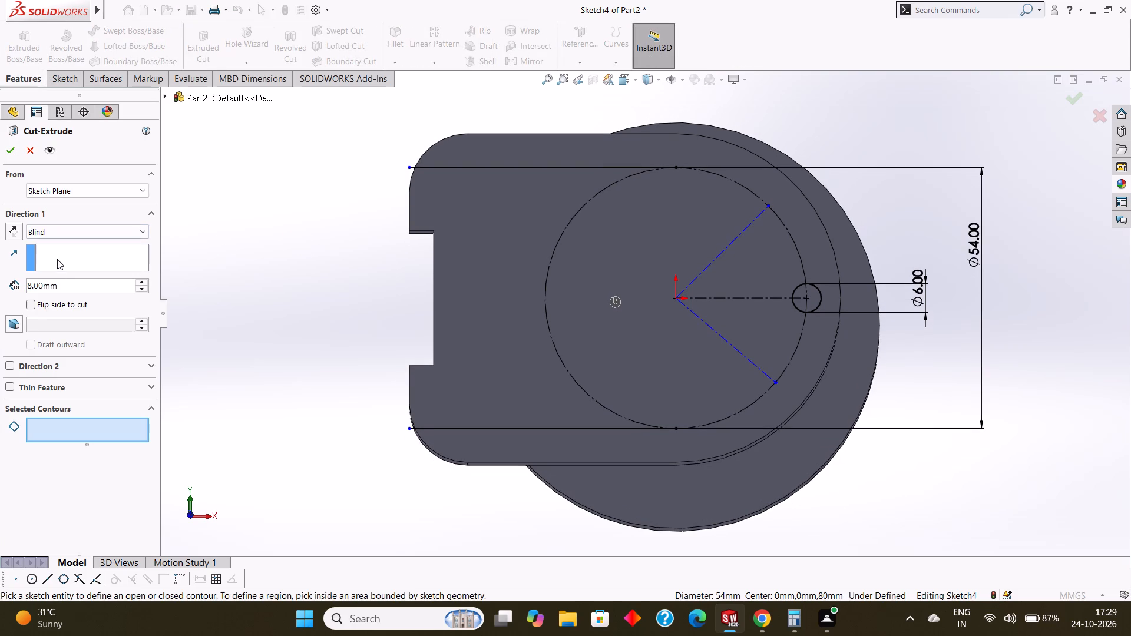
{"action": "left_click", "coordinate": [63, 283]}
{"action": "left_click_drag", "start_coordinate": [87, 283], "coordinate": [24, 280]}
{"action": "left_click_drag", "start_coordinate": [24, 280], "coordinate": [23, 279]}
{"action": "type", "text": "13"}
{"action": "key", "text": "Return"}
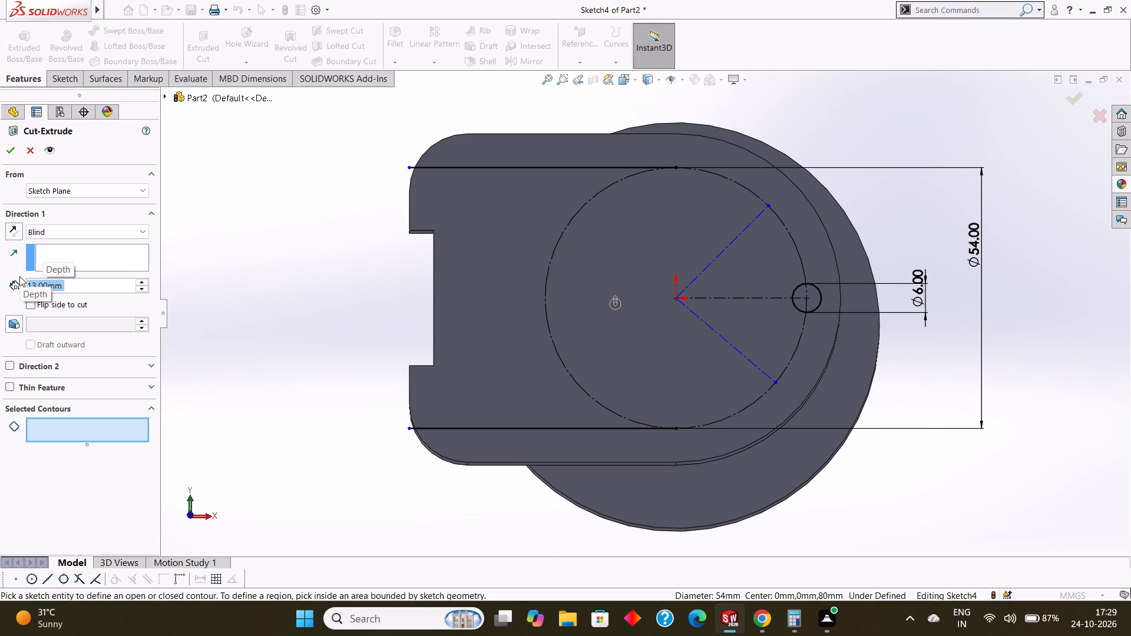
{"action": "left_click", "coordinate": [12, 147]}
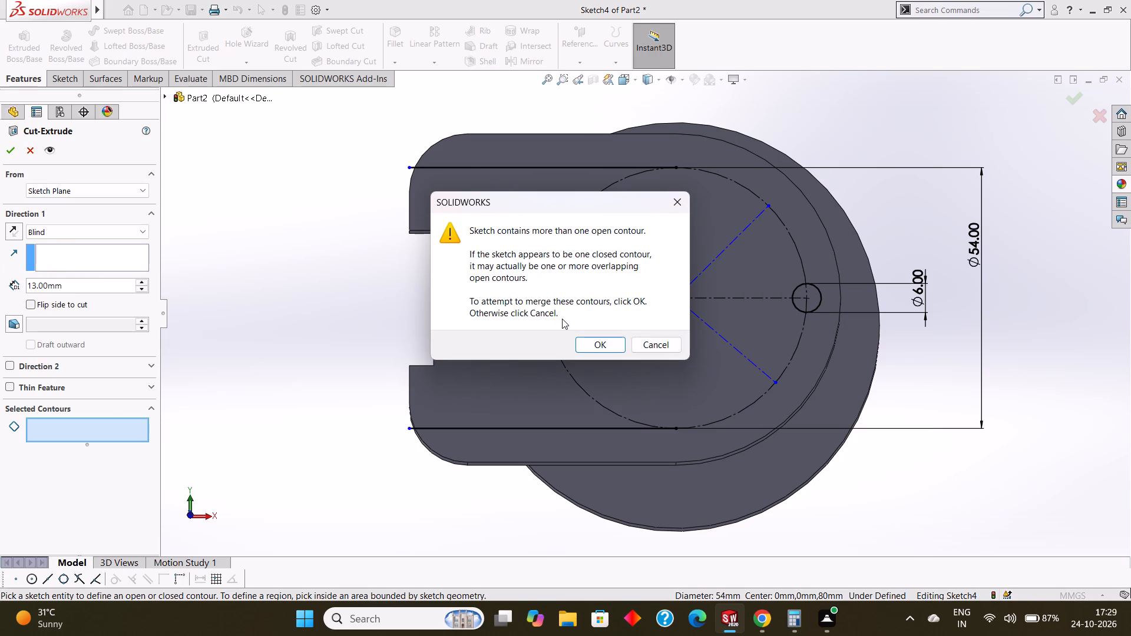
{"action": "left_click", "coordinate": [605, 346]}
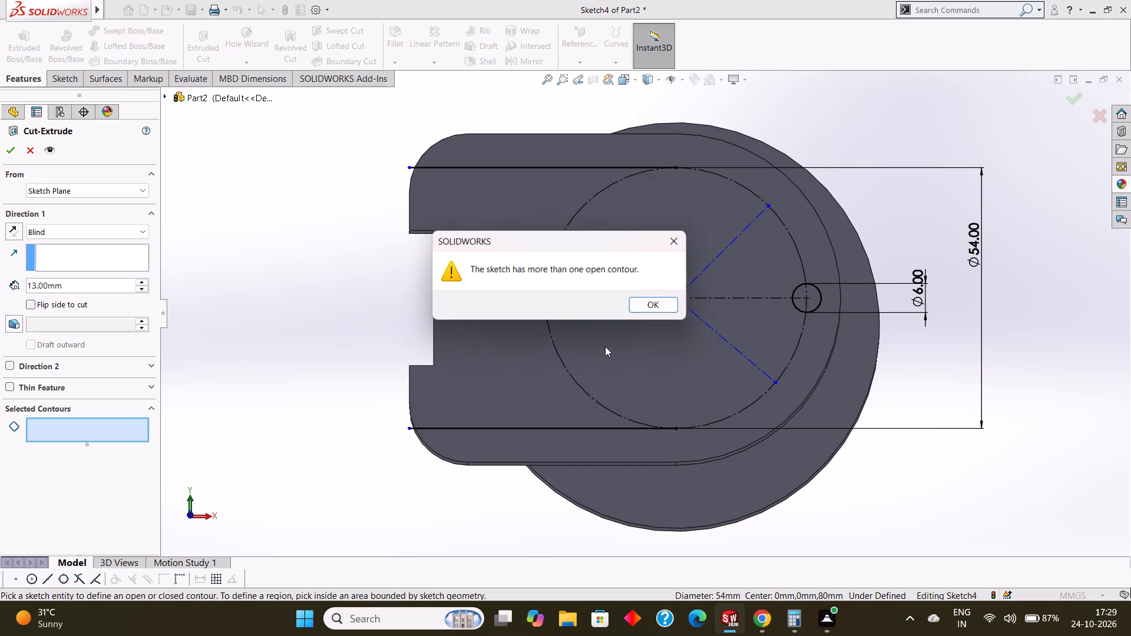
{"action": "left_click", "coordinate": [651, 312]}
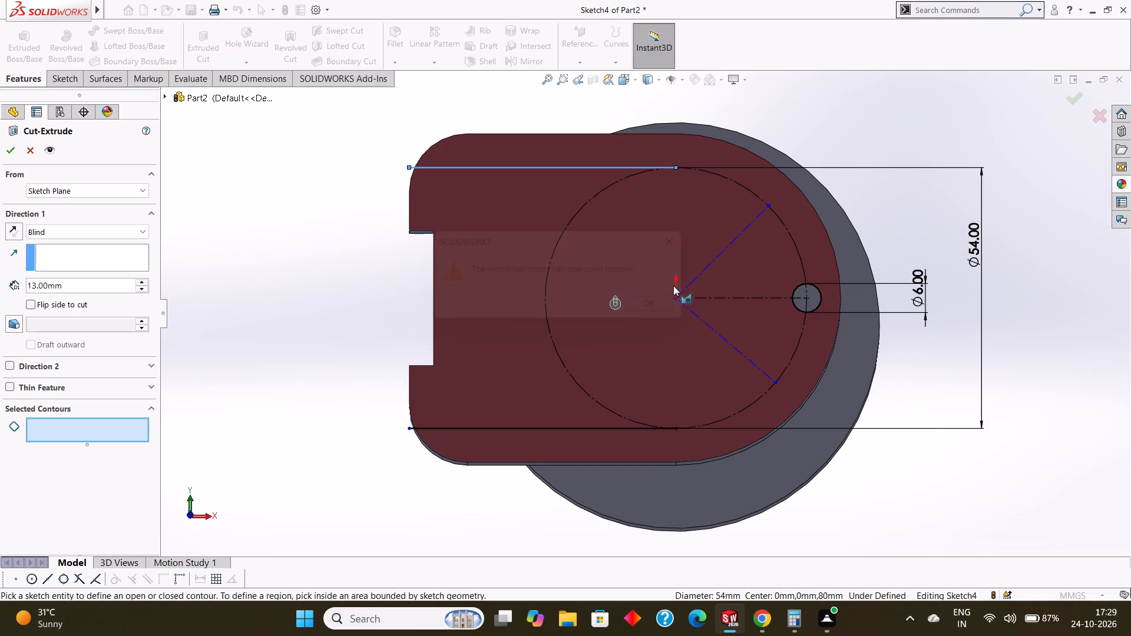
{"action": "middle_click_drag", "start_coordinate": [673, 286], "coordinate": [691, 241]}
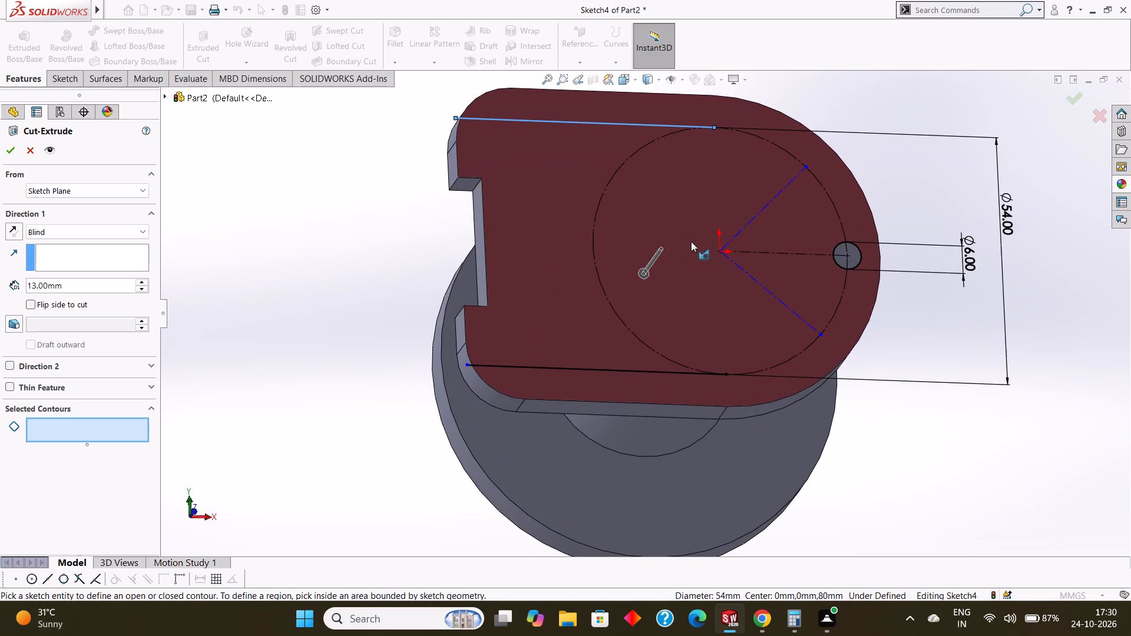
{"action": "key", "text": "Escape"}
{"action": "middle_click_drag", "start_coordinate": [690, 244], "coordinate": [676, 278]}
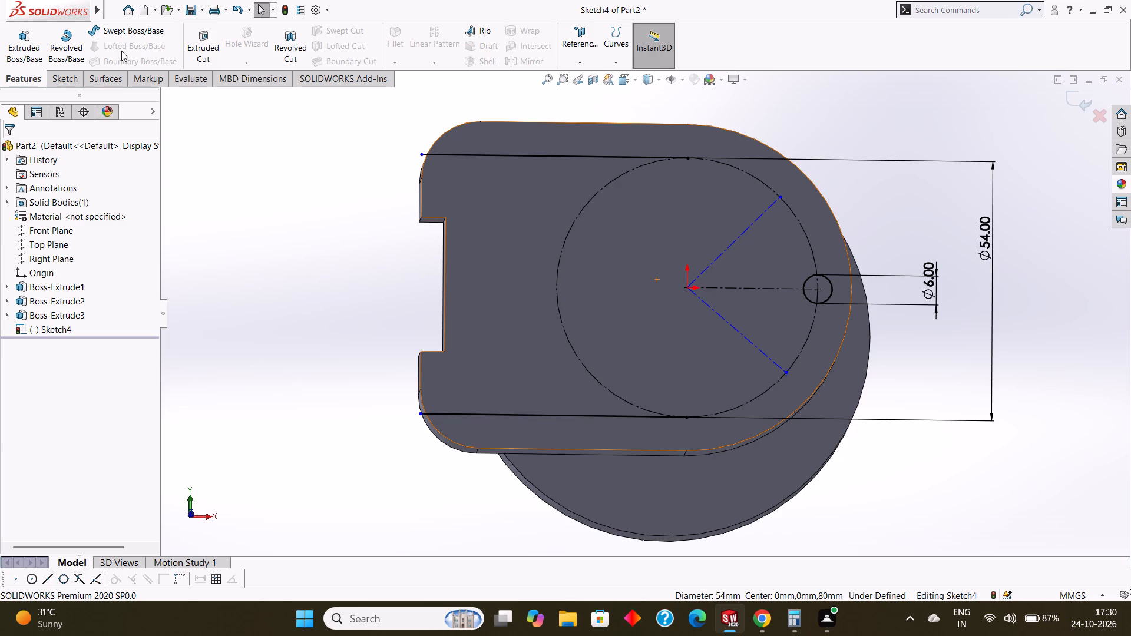
Trim away the two horizontal lines running from the 54 mm circle to the plate's notched edge.
{"action": "left_click", "coordinate": [74, 72]}
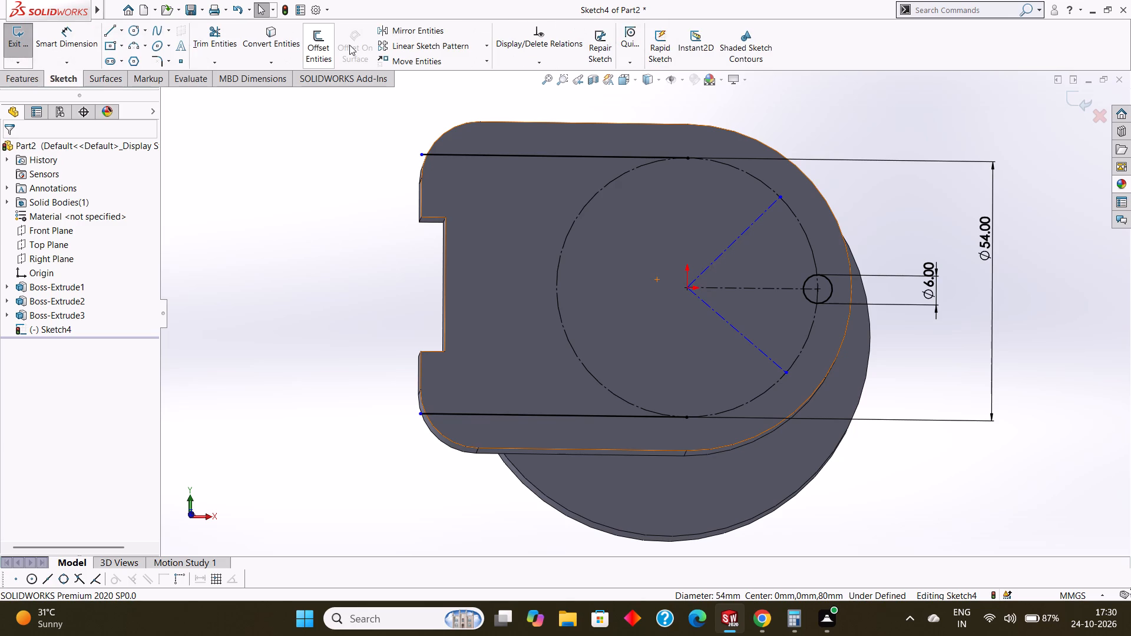
{"action": "left_click", "coordinate": [218, 49]}
{"action": "left_click", "coordinate": [512, 155]}
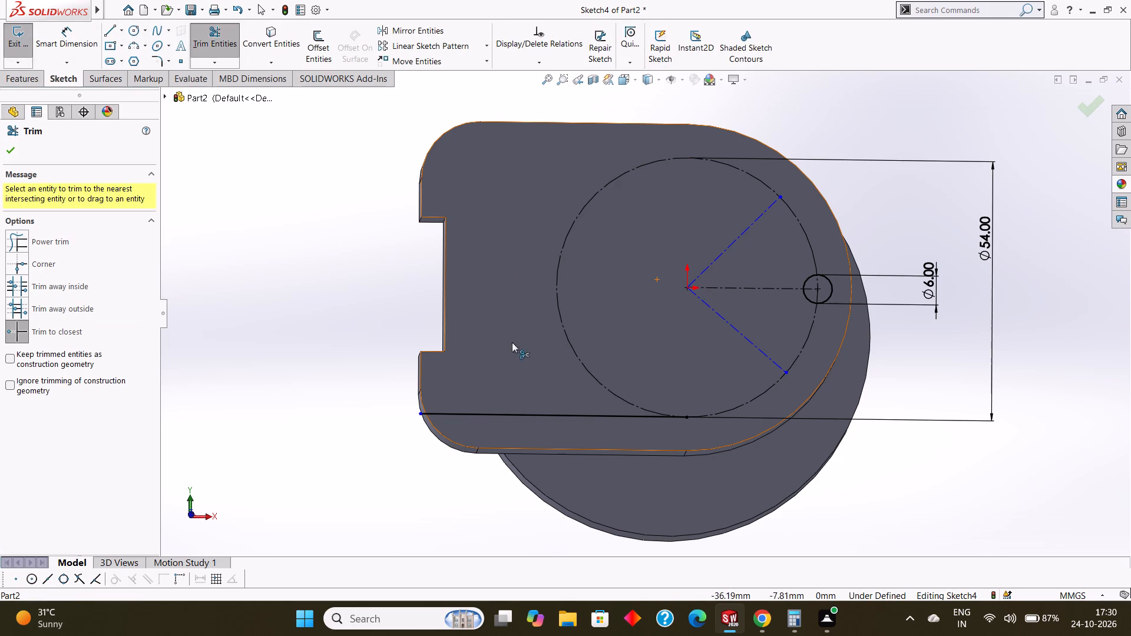
{"action": "left_click", "coordinate": [552, 416]}
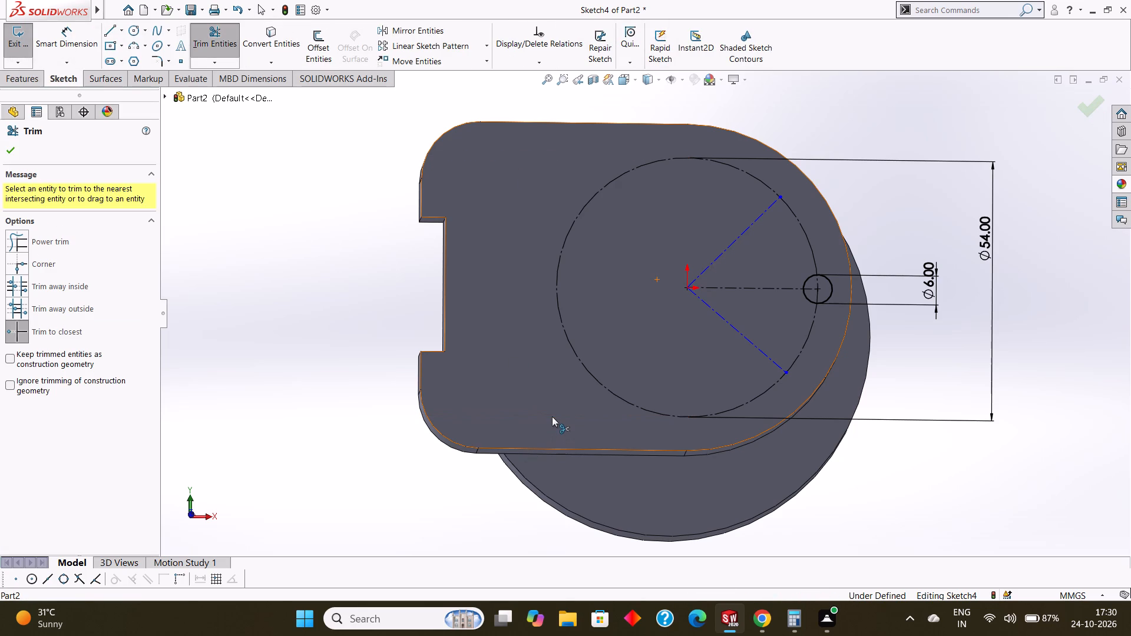
{"action": "key", "text": "Escape"}
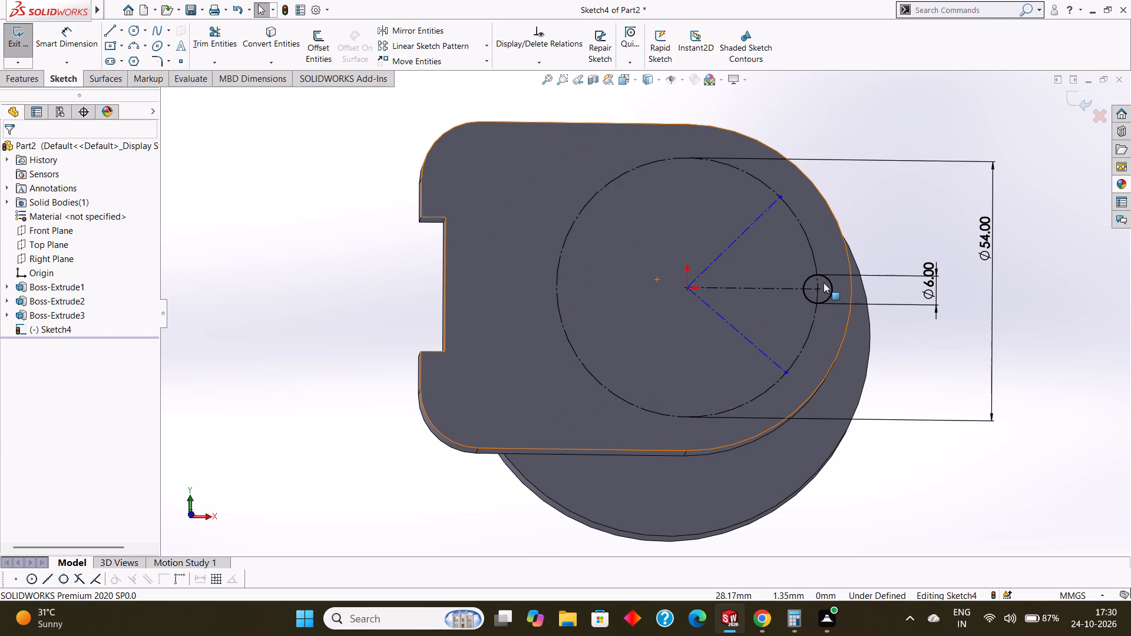
Cut-extrude the 6 mm circle to a blind depth of 13 mm.
{"action": "left_click", "coordinate": [17, 78]}
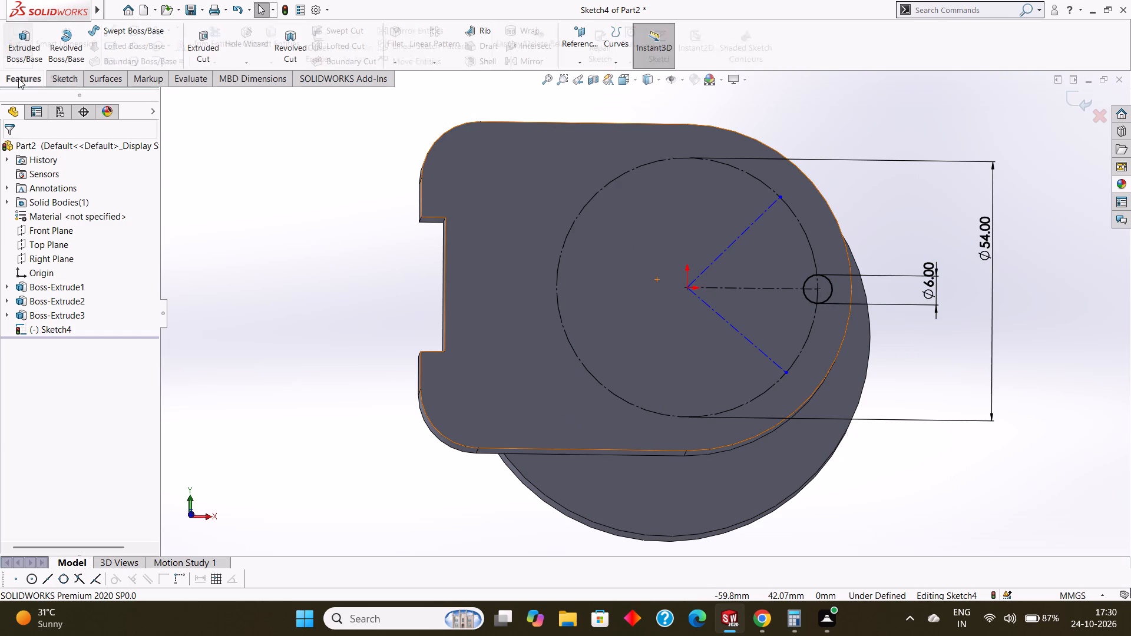
{"action": "left_click", "coordinate": [207, 43]}
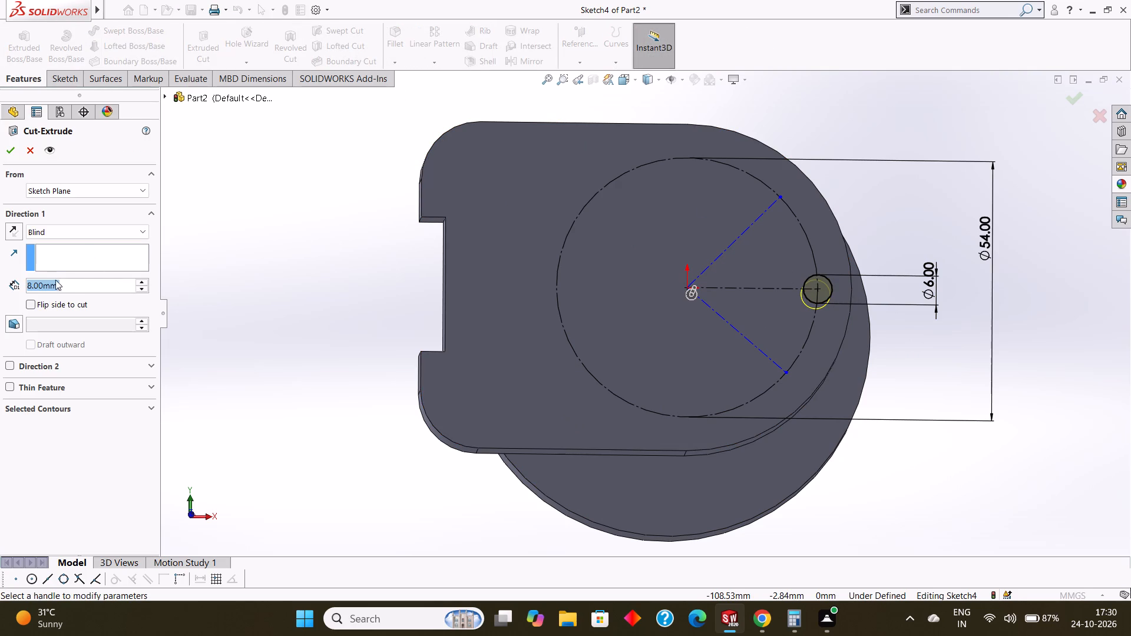
{"action": "key", "text": "BackSpace"}
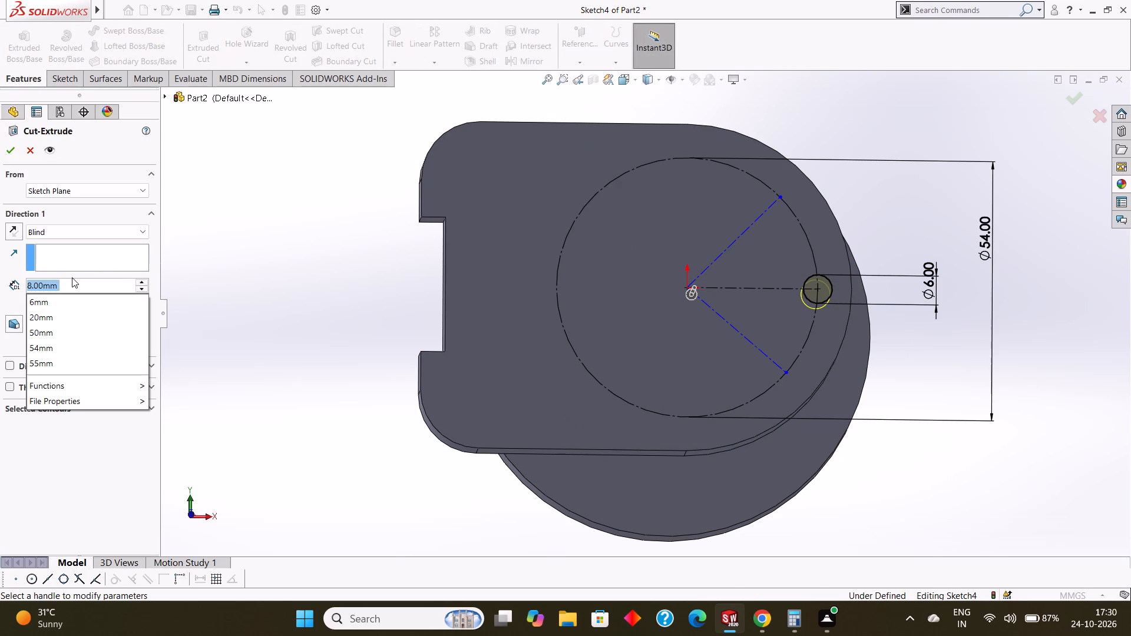
{"action": "type", "text": "13"}
{"action": "key", "text": "Return"}
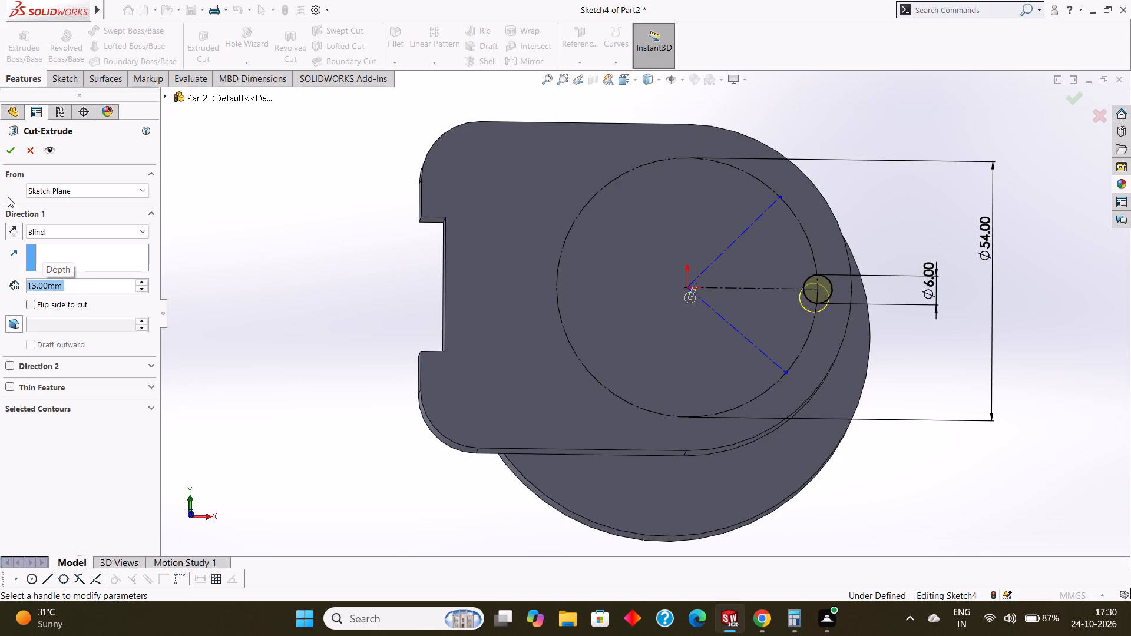
{"action": "left_click", "coordinate": [12, 147]}
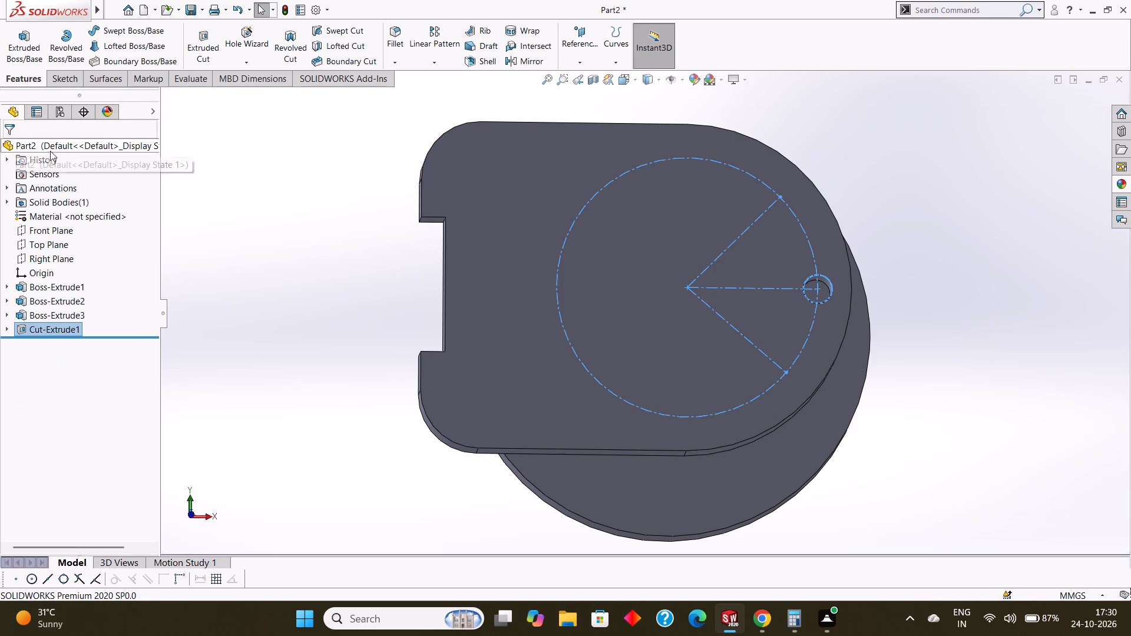
{"action": "left_click", "coordinate": [835, 266]}
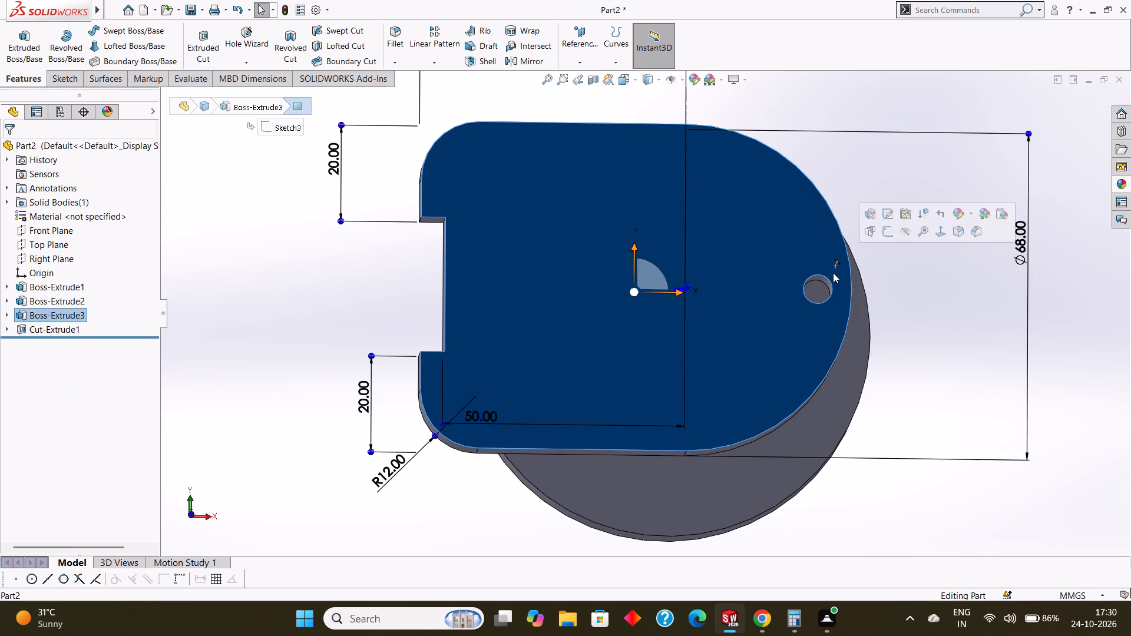
{"action": "key", "text": "Escape"}
{"action": "key", "text": "Escape"}
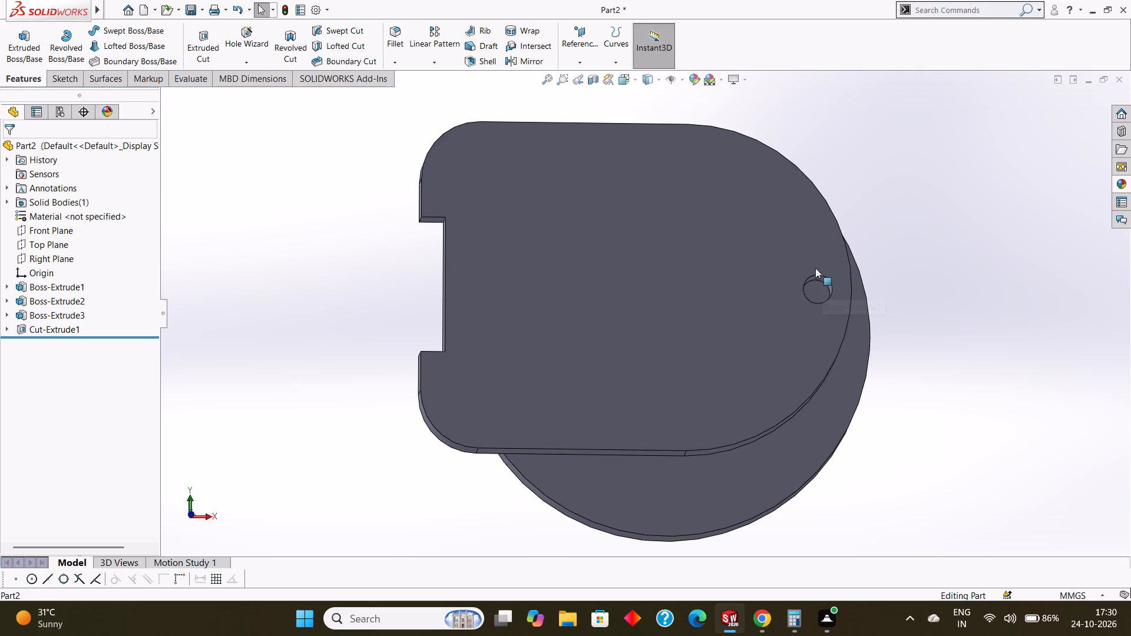
Start a sketch on the plate's face and draw a circle of about 5.2 mm radius concentric with the 6 mm hole.
{"action": "left_click", "coordinate": [773, 248]}
{"action": "left_click", "coordinate": [826, 213]}
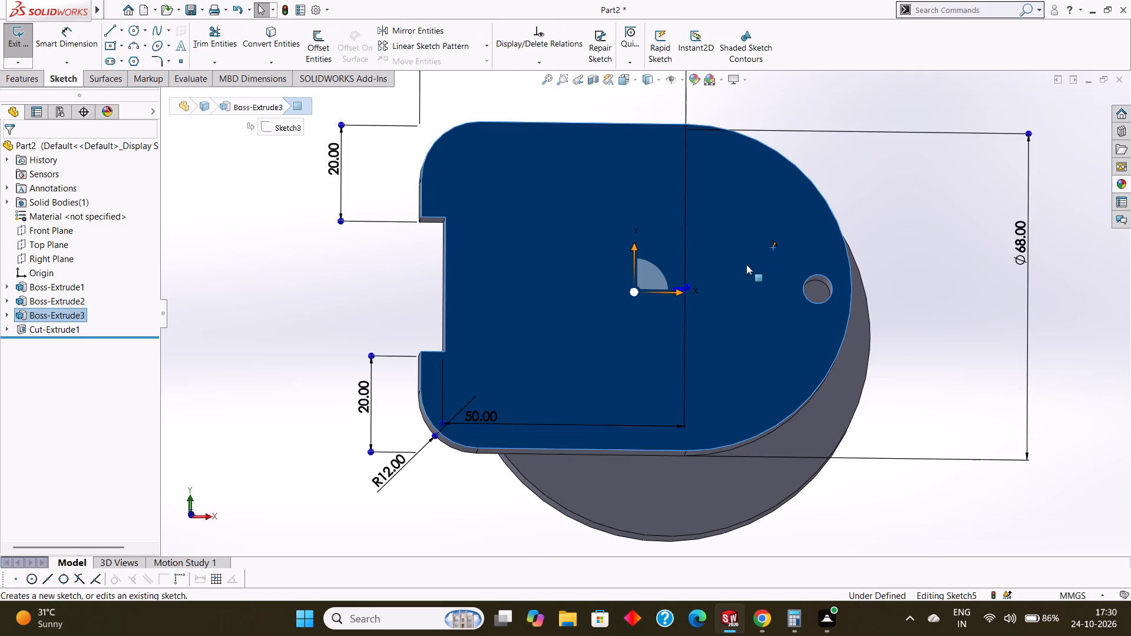
{"action": "key", "text": "ctrl+8"}
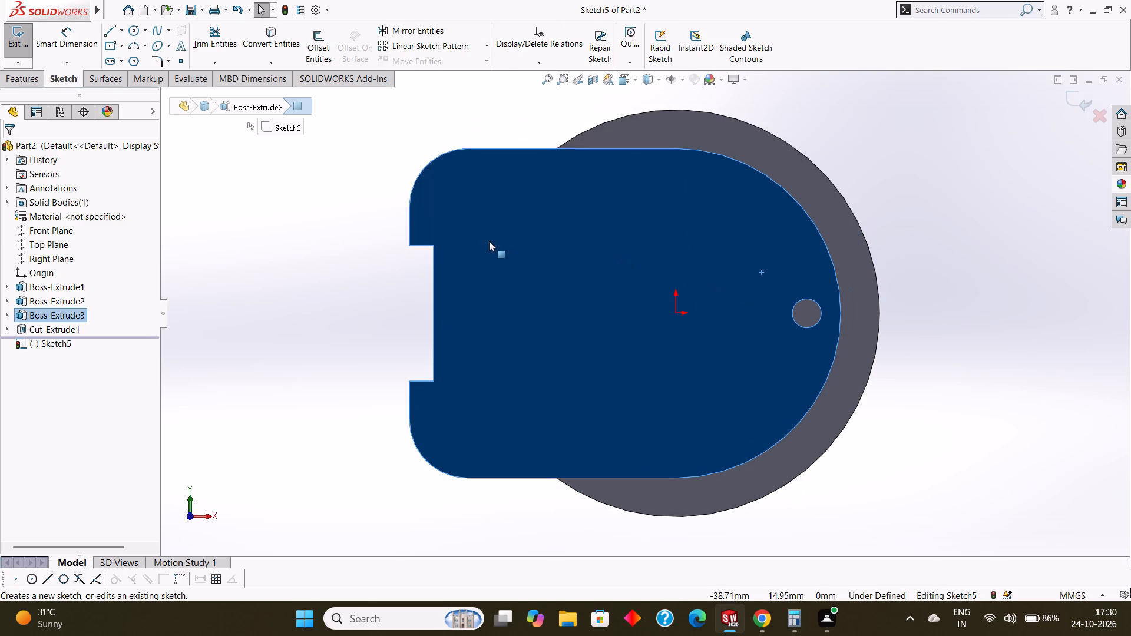
{"action": "key", "text": "Escape"}
{"action": "left_click", "coordinate": [134, 34]}
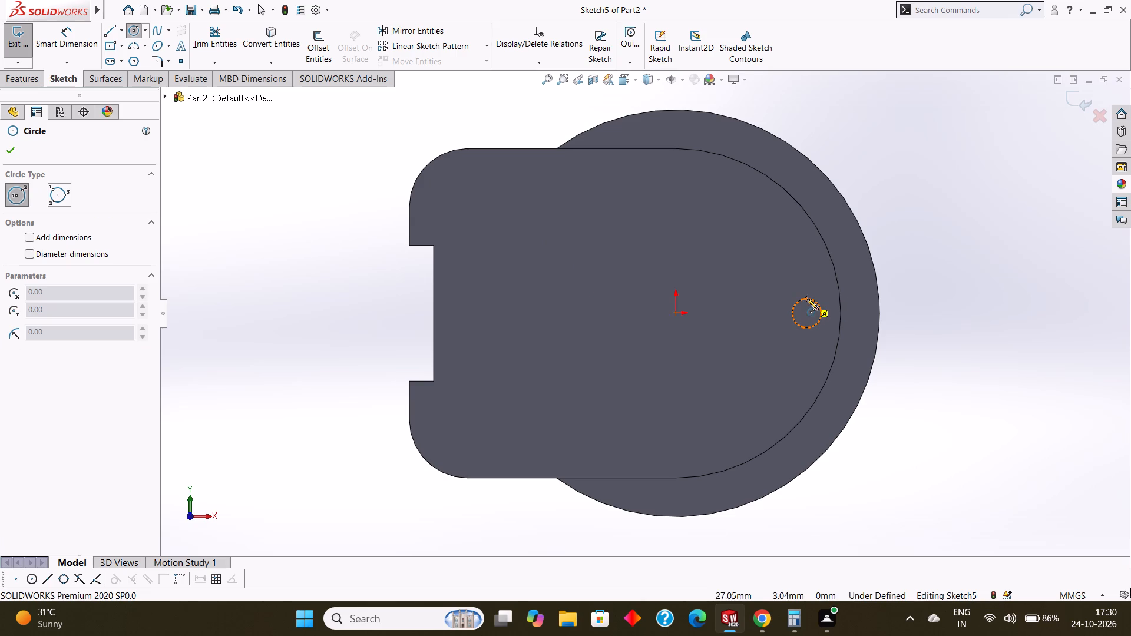
{"action": "left_click_drag", "start_coordinate": [807, 312], "coordinate": [822, 333]}
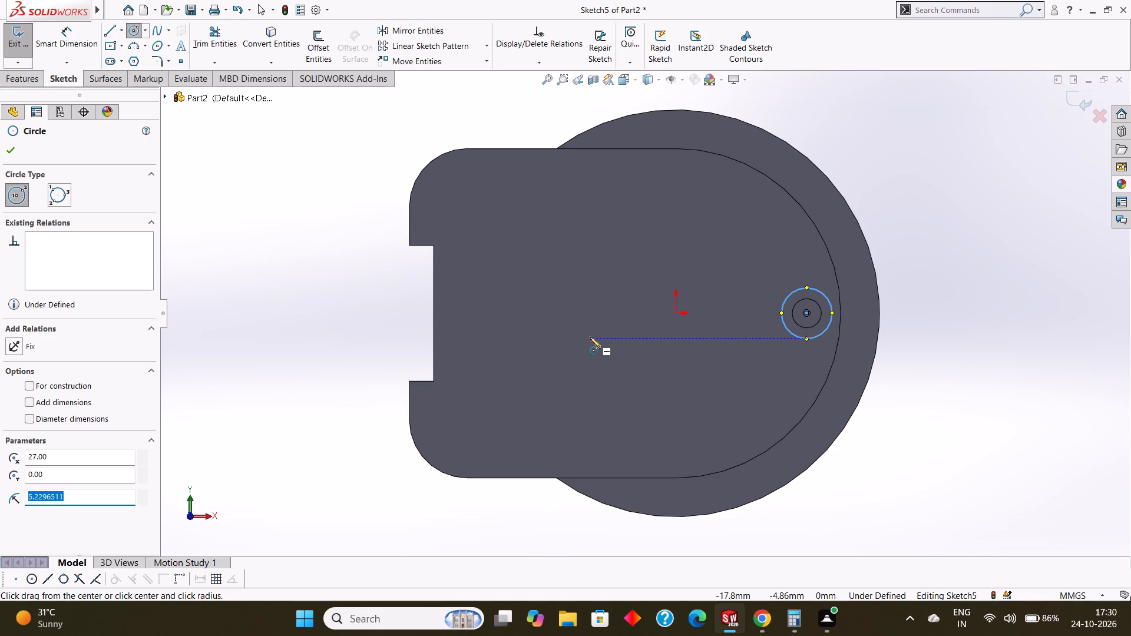
Undo the concentric circle, its sketch and the 13 mm cut, returning to the open sketch of the 6 mm circle.
{"action": "key", "text": "Escape"}
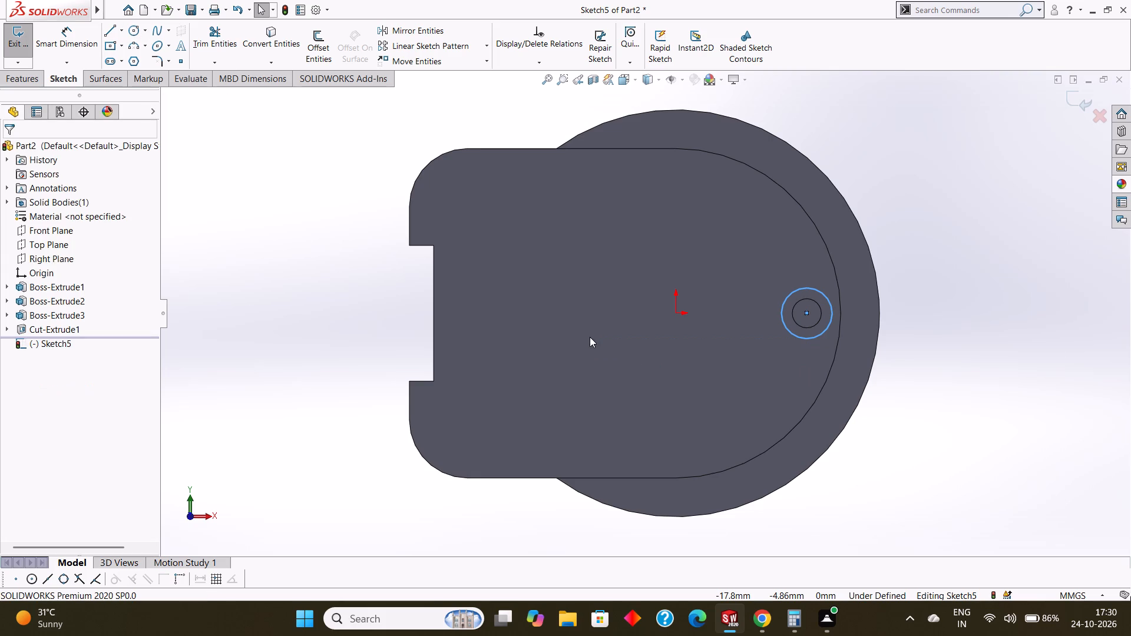
{"action": "key", "text": "ctrl+z"}
{"action": "key", "text": "ctrl+z"}
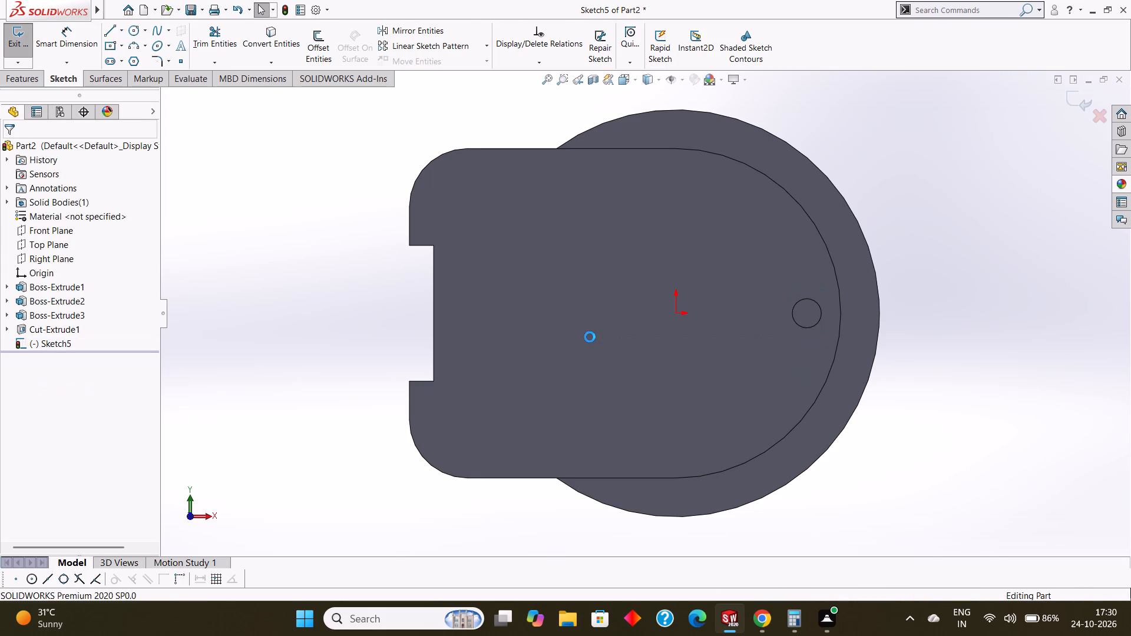
{"action": "key", "text": "ctrl+z"}
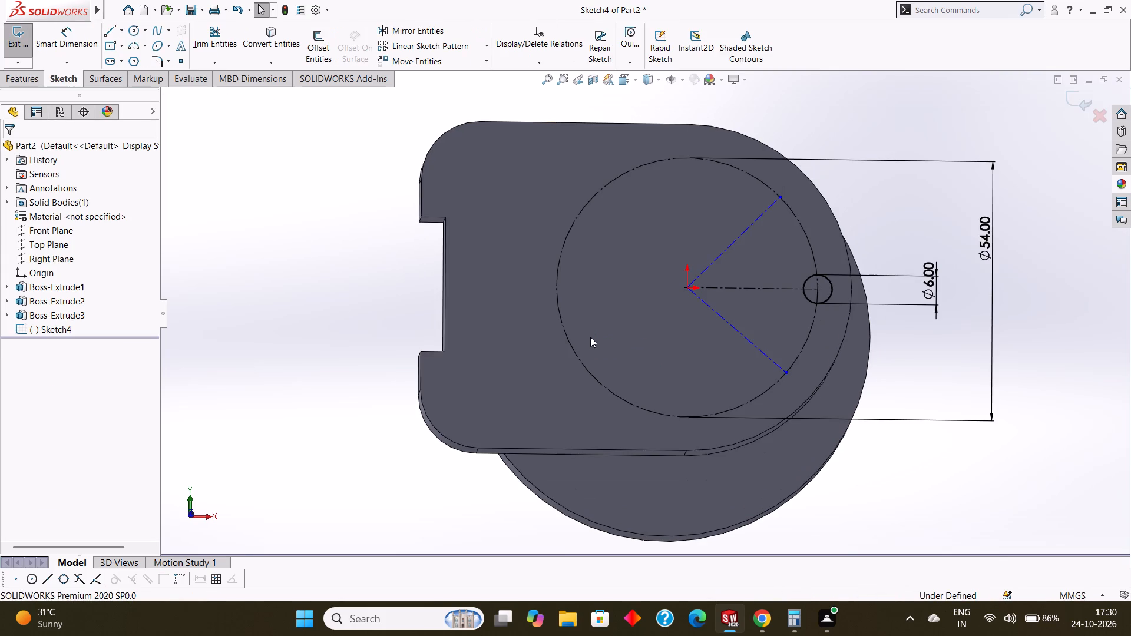
Set the small circle's diameter to 5 mm.
{"action": "double_click", "coordinate": [929, 281]}
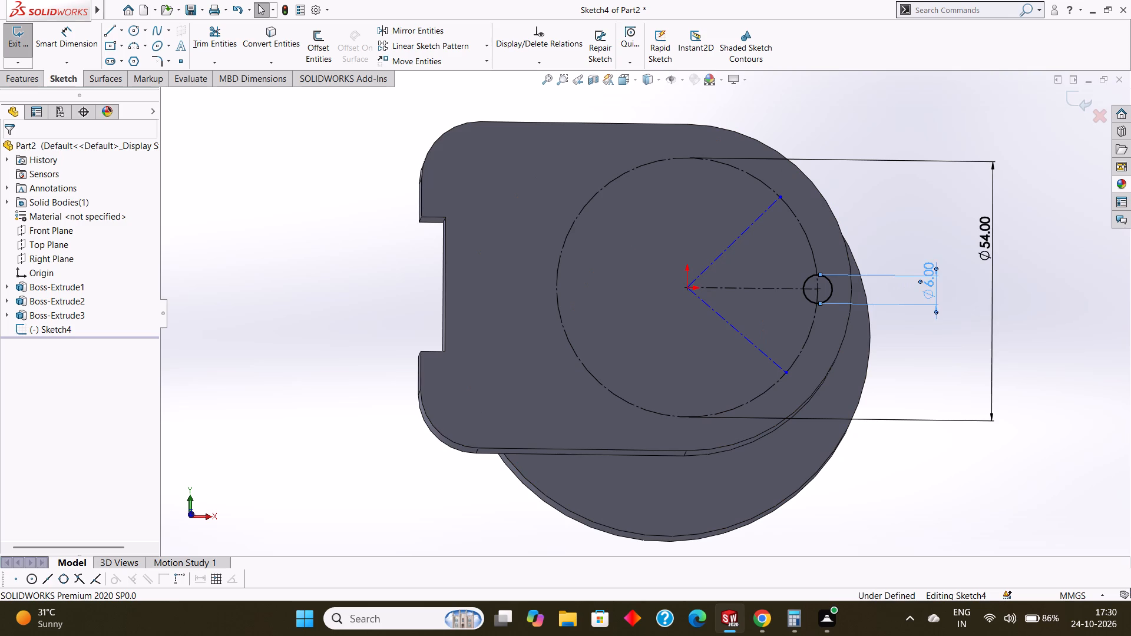
{"action": "key", "text": "BackSpace"}
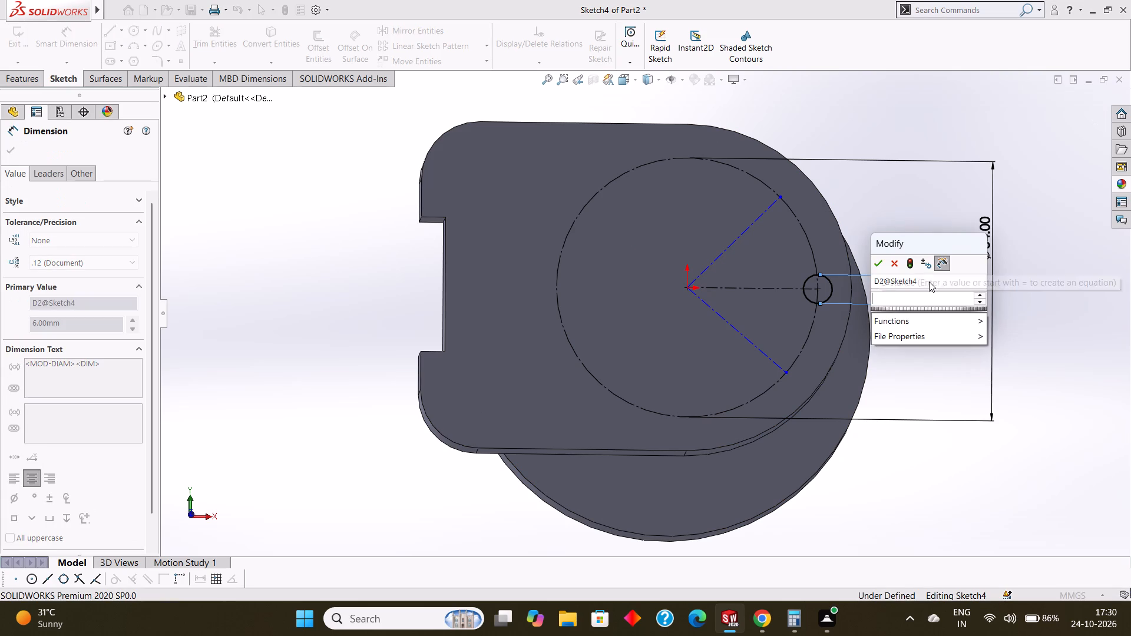
{"action": "key", "text": "5"}
{"action": "key", "text": "Return"}
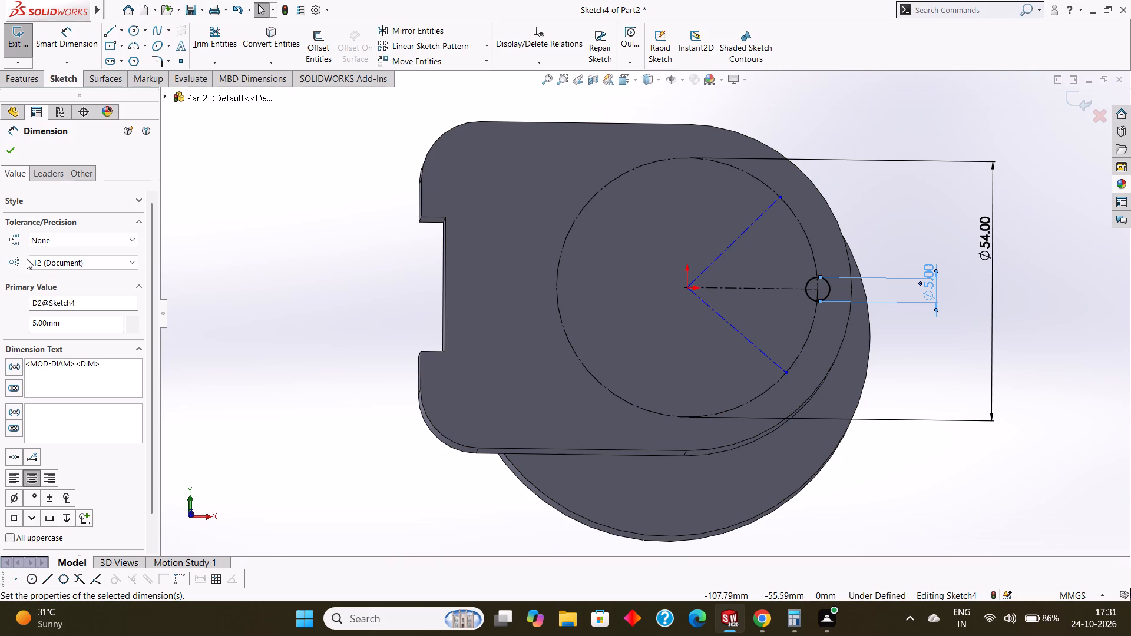
{"action": "left_click", "coordinate": [15, 154]}
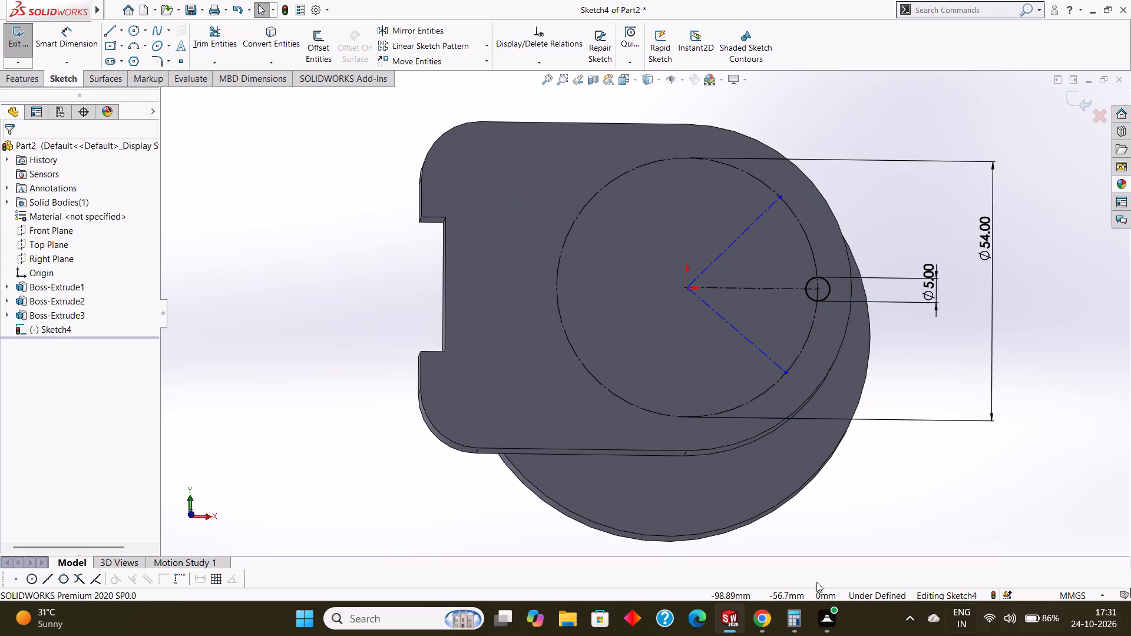
Cut-extrude the 5 mm circle to a blind depth of 16 mm.
{"action": "left_click", "coordinate": [31, 78]}
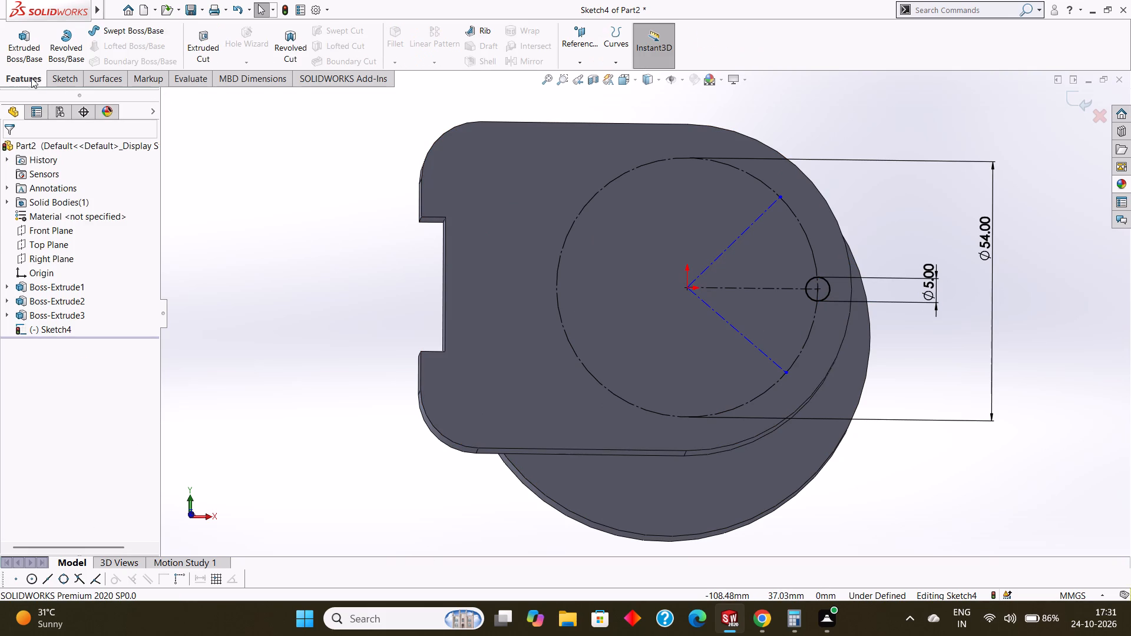
{"action": "left_click", "coordinate": [209, 44]}
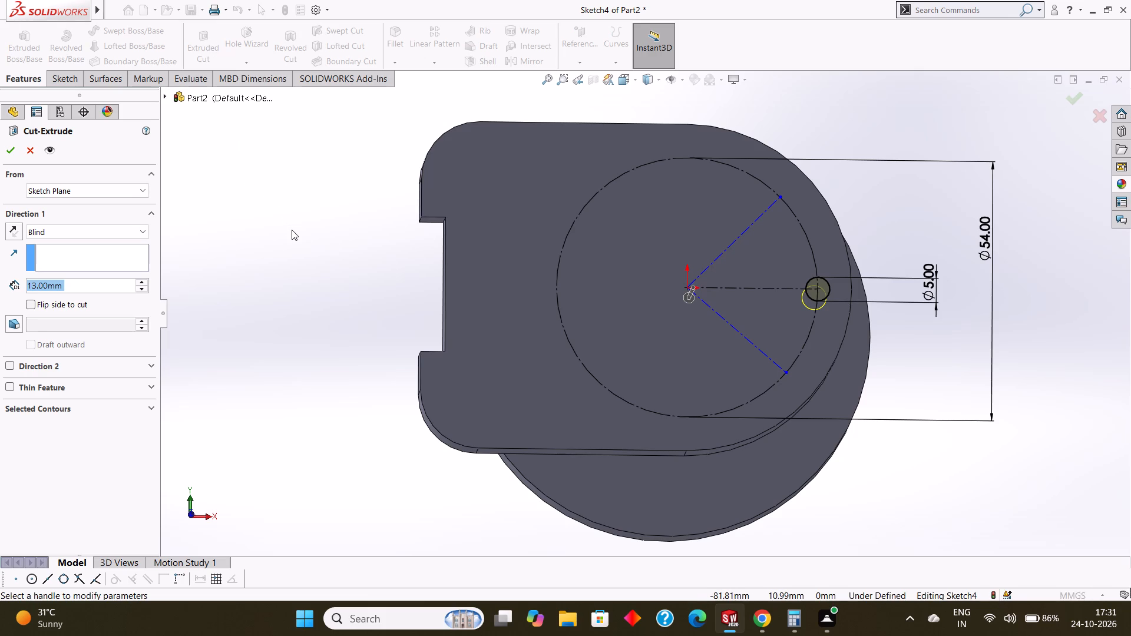
{"action": "key", "text": "BackSpace"}
{"action": "type", "text": "16"}
{"action": "key", "text": "Return"}
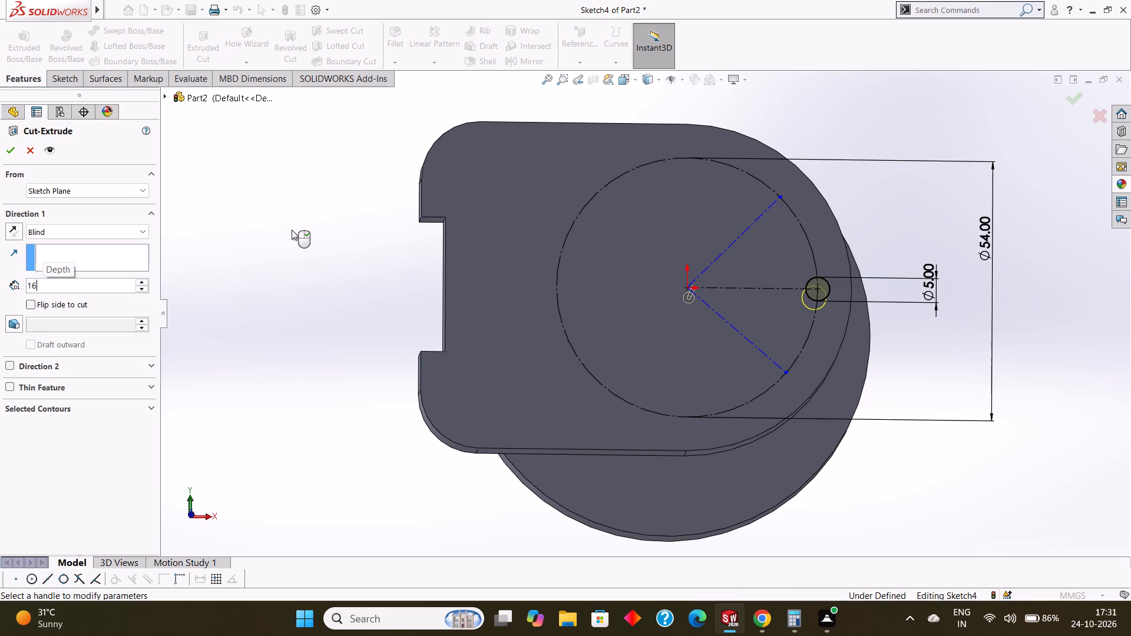
{"action": "left_click", "coordinate": [15, 155]}
{"action": "left_click", "coordinate": [337, 175]}
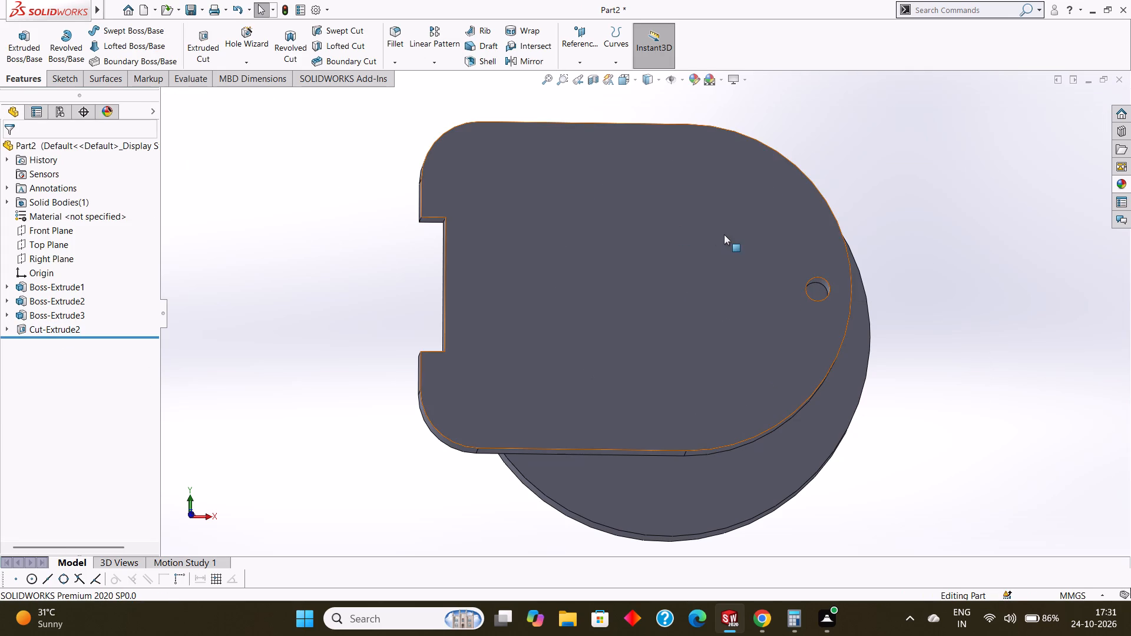
Start a sketch on the plate's face and draw a circle of 6 mm radius concentric with the 5 mm hole.
{"action": "left_click", "coordinate": [719, 217]}
{"action": "left_click", "coordinate": [768, 188]}
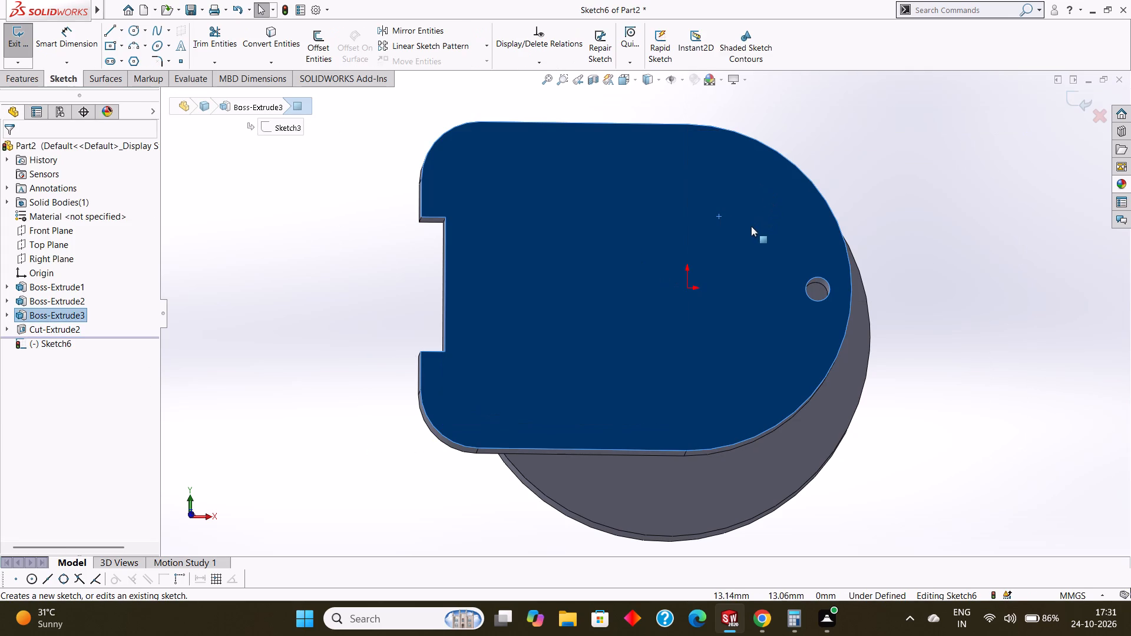
{"action": "key", "text": "ctrl+8"}
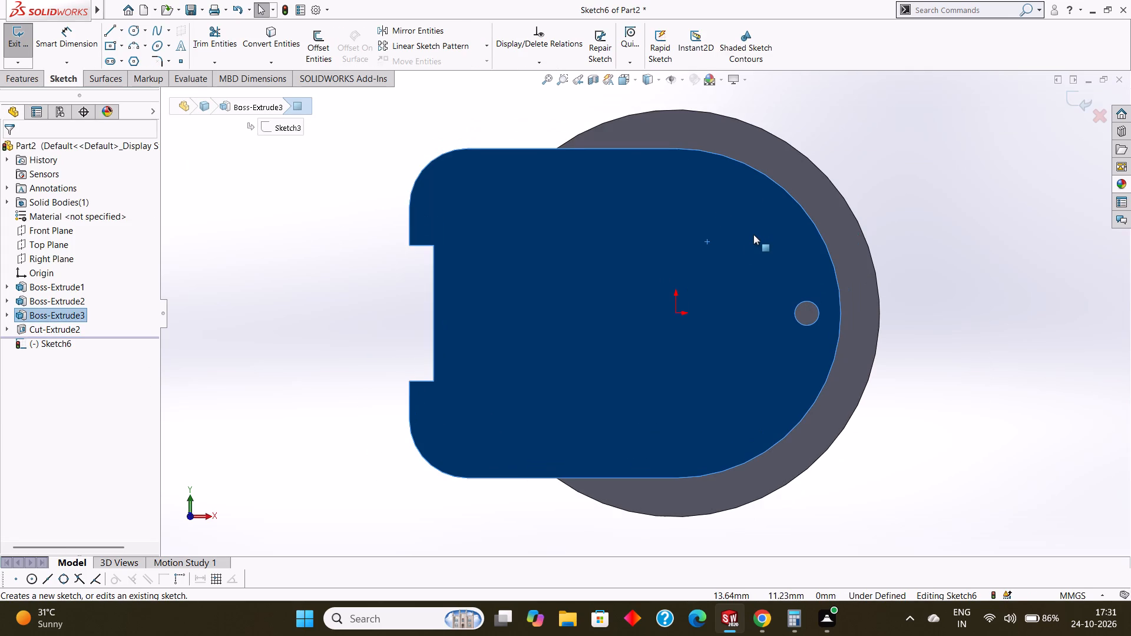
{"action": "key", "text": "Escape"}
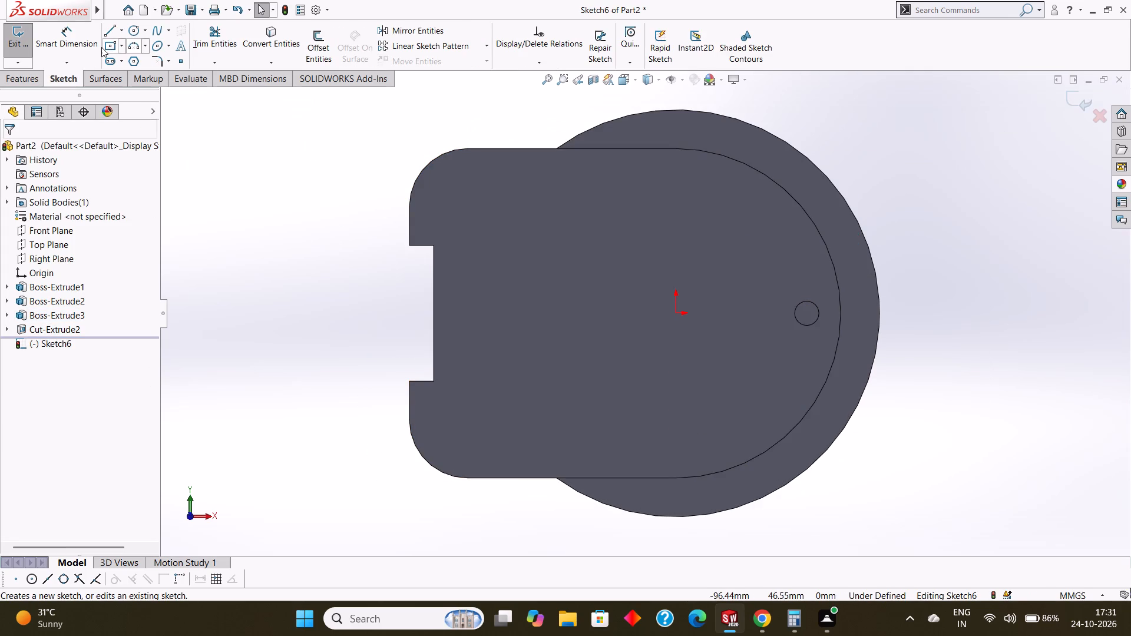
{"action": "left_click", "coordinate": [134, 31]}
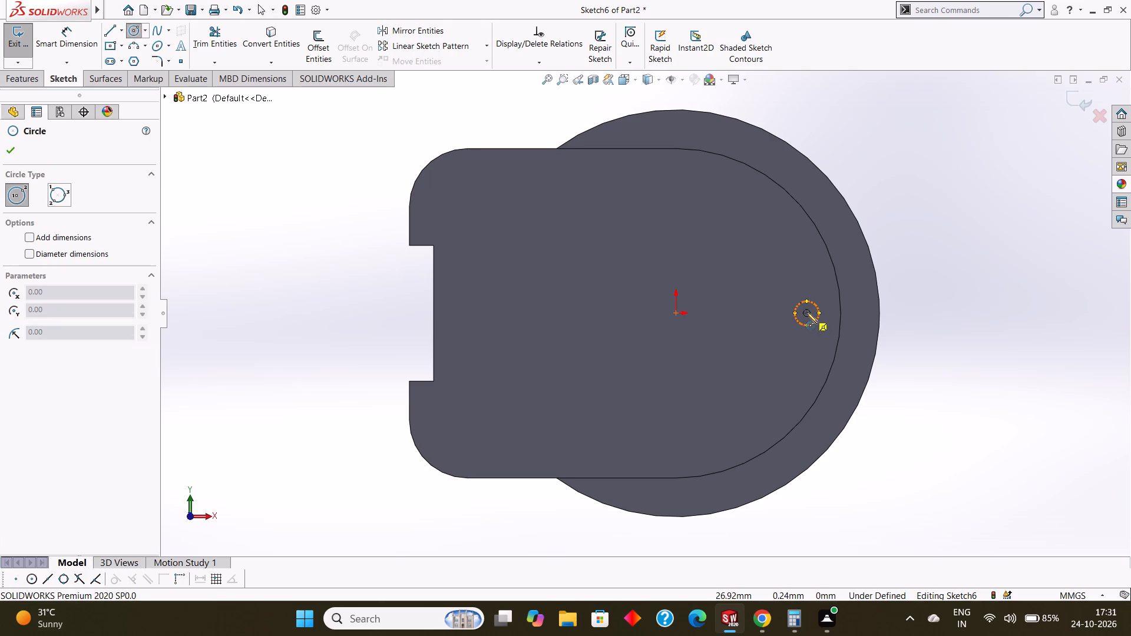
{"action": "left_click_drag", "start_coordinate": [808, 312], "coordinate": [818, 329]}
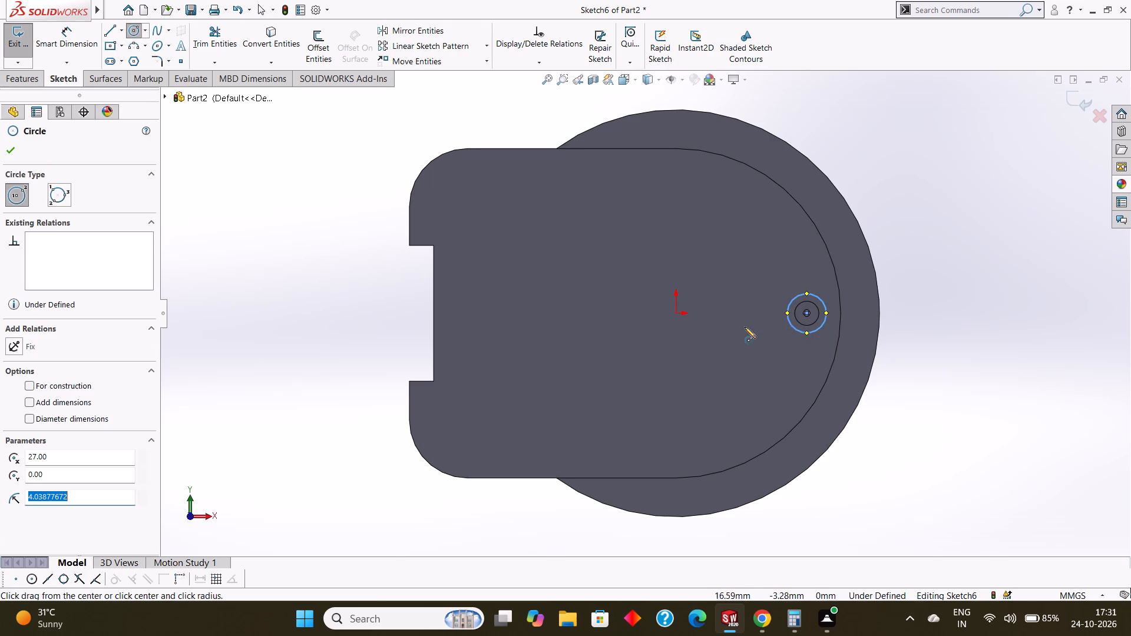
{"action": "key", "text": "BackSpace"}
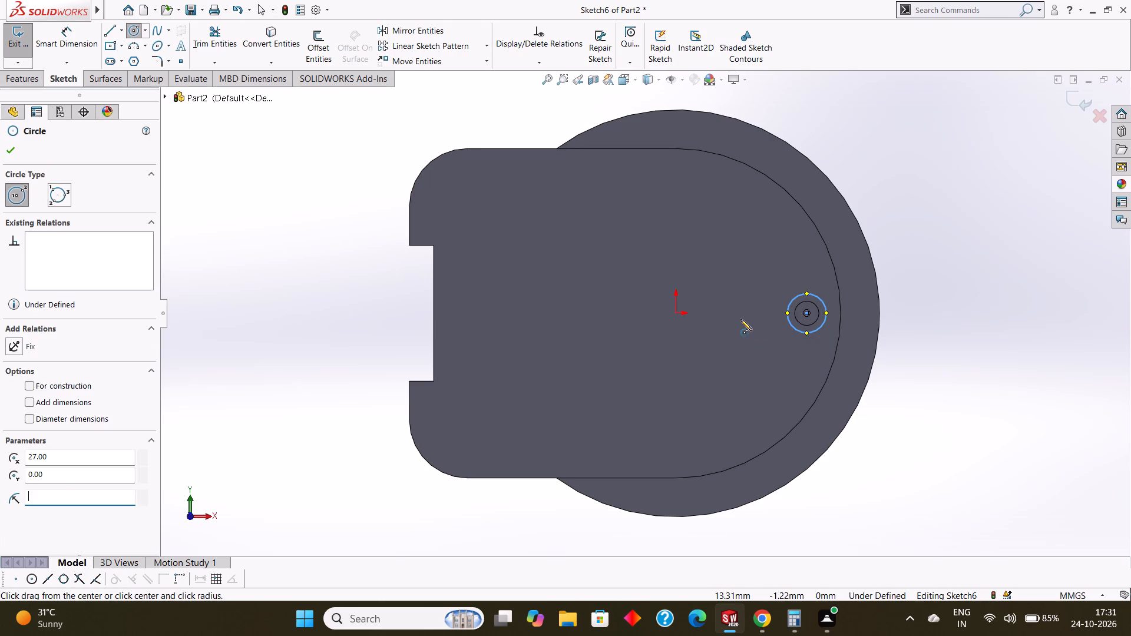
{"action": "key", "text": "6"}
{"action": "key", "text": "Return"}
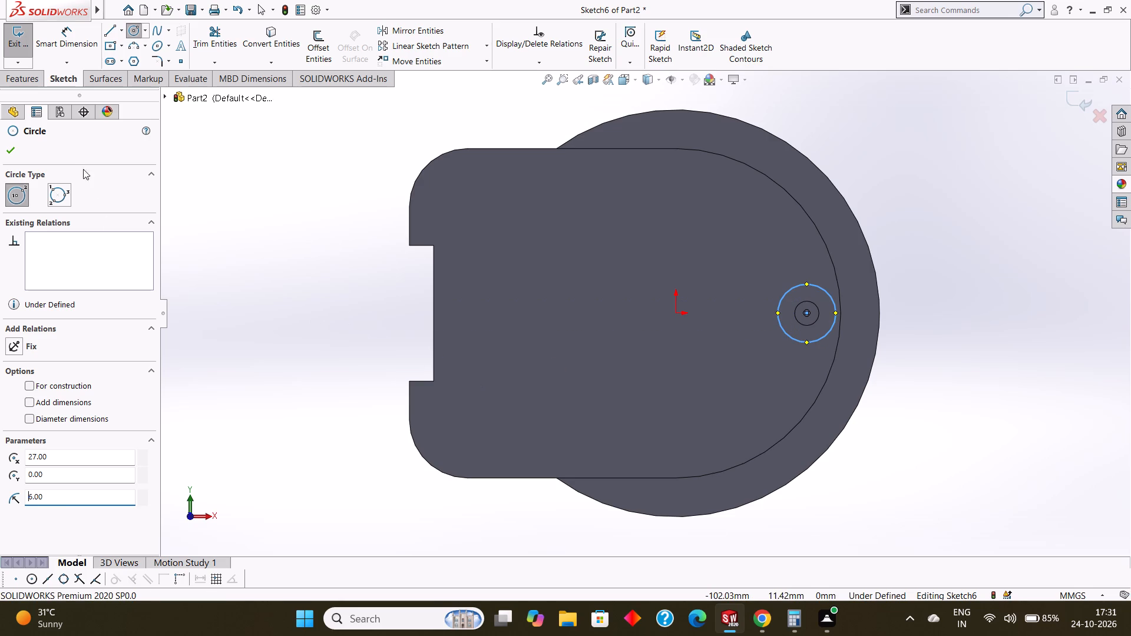
{"action": "left_click", "coordinate": [14, 147]}
Dimension the new concentric circle with a diameter of 6 mm.
{"action": "left_click", "coordinate": [75, 41]}
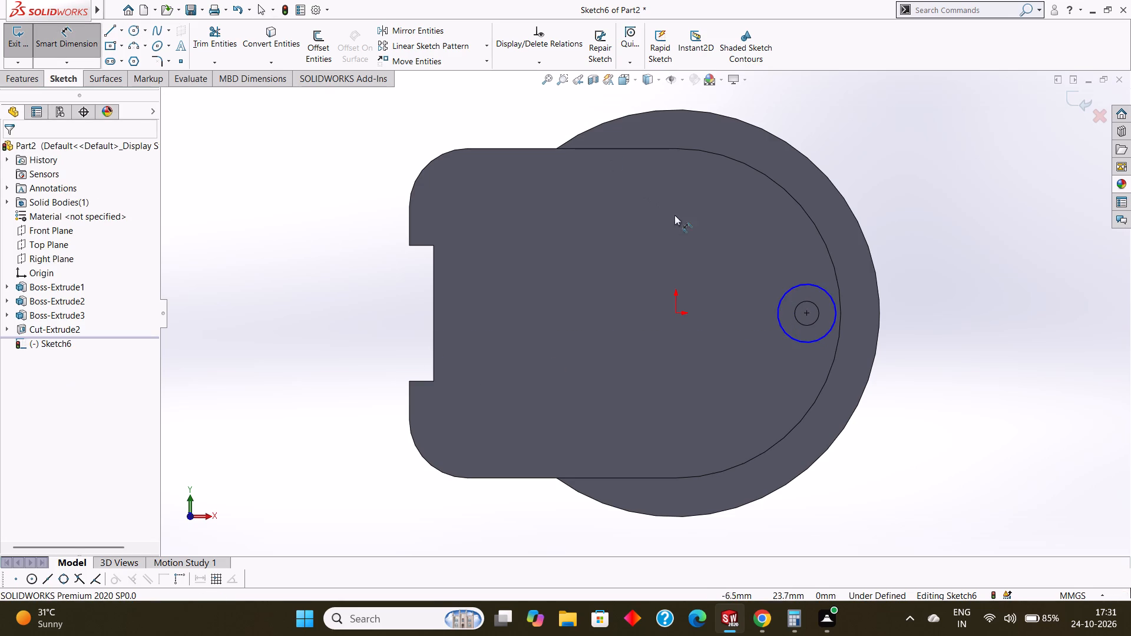
{"action": "left_click", "coordinate": [812, 284]}
{"action": "left_click", "coordinate": [930, 293]}
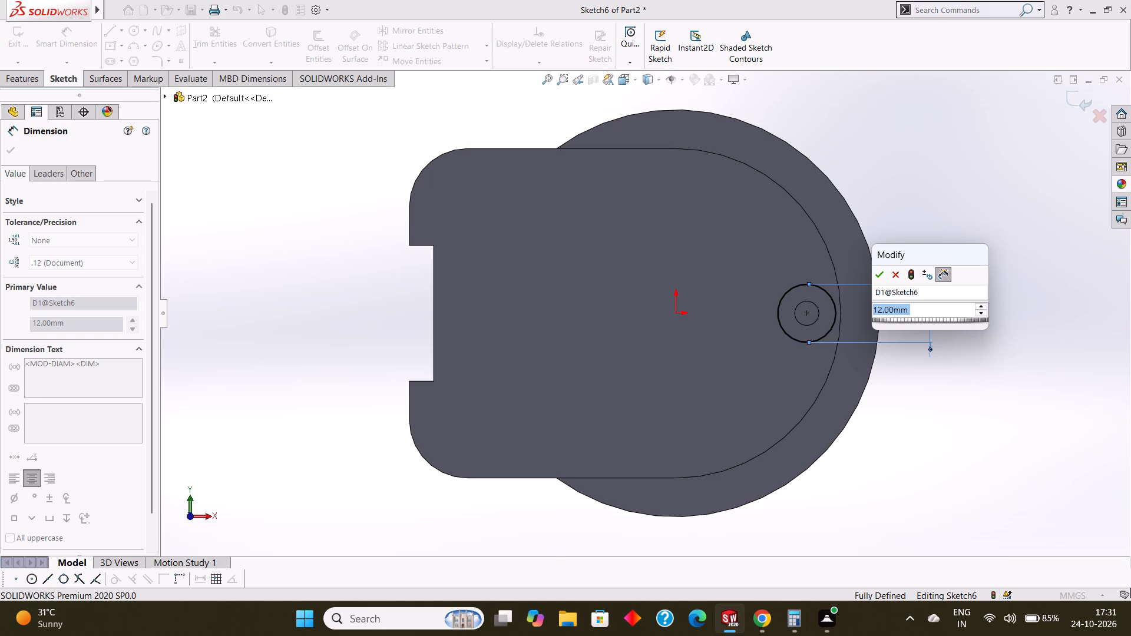
{"action": "key", "text": "BackSpace"}
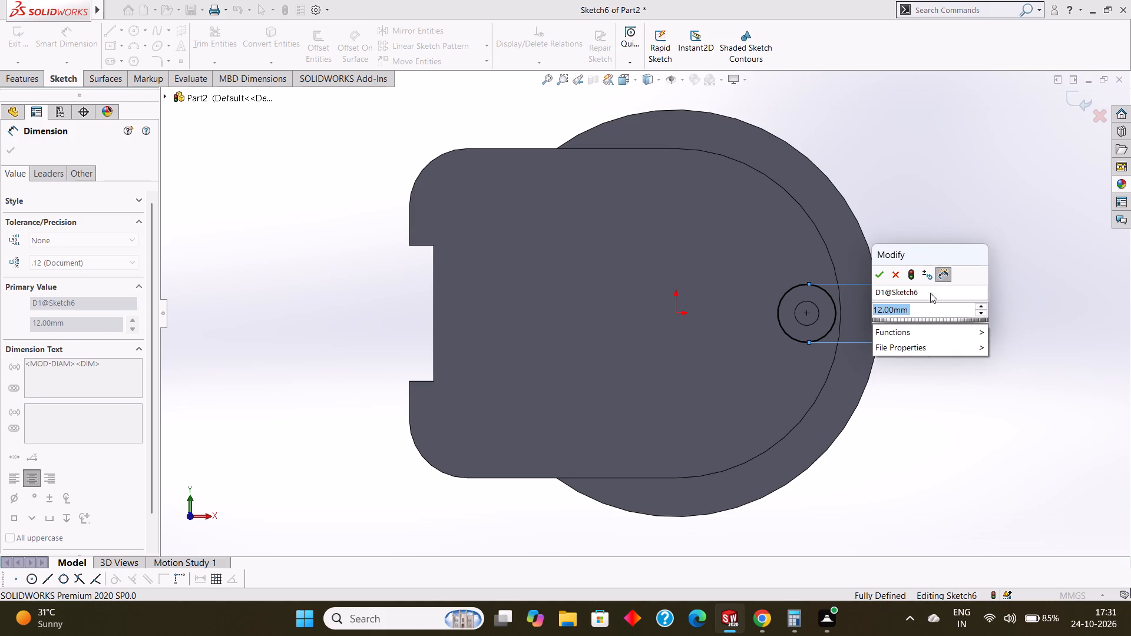
{"action": "key", "text": "6"}
{"action": "key", "text": "Return"}
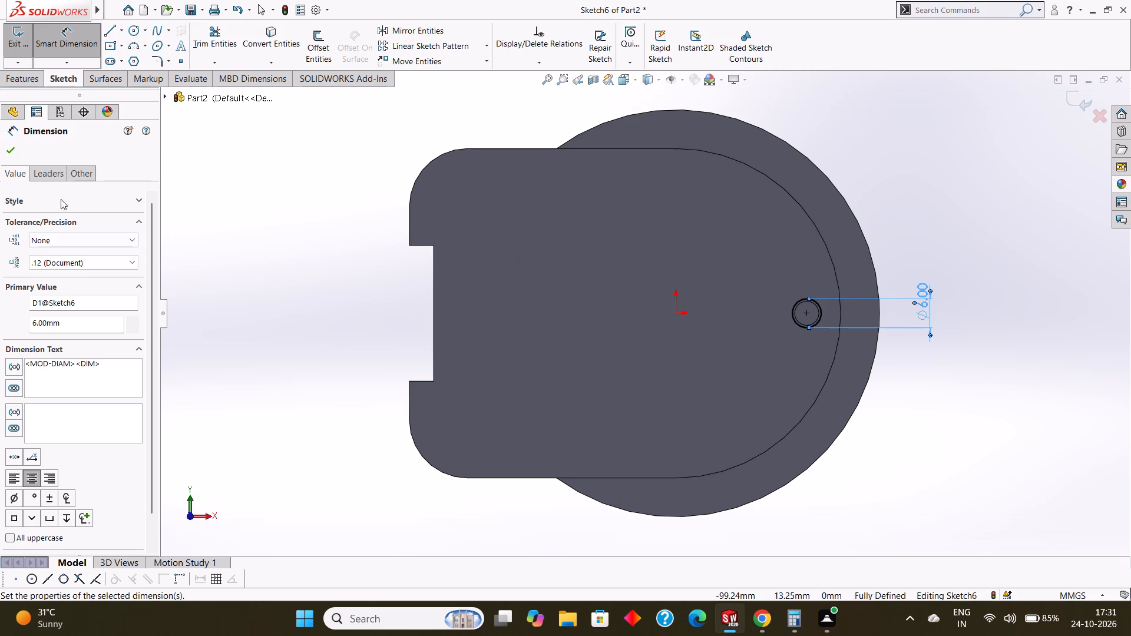
{"action": "left_click", "coordinate": [12, 148]}
Cut-extrude the 6 mm circle to a blind depth of 13 mm.
{"action": "left_click", "coordinate": [23, 78]}
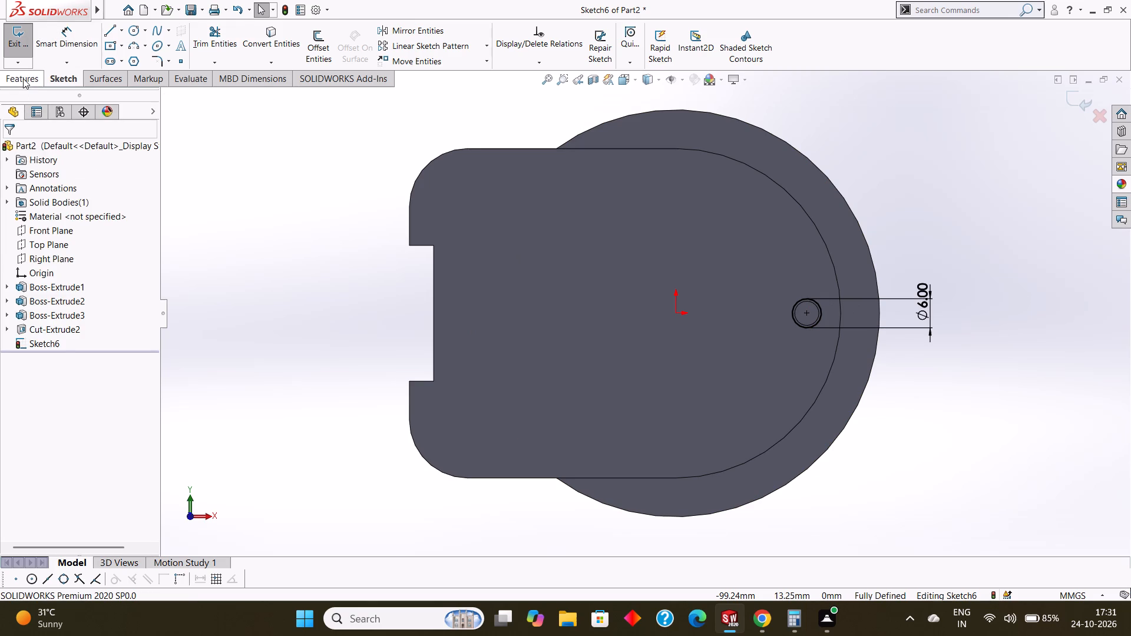
{"action": "left_click", "coordinate": [191, 49]}
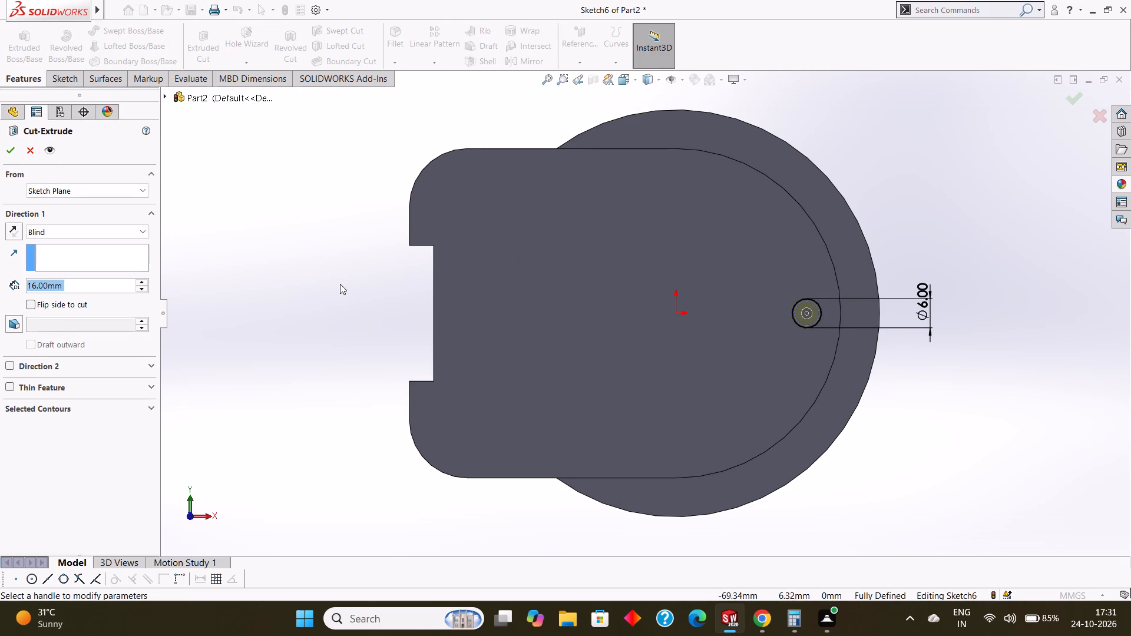
{"action": "middle_click_drag", "start_coordinate": [341, 286], "coordinate": [339, 276]}
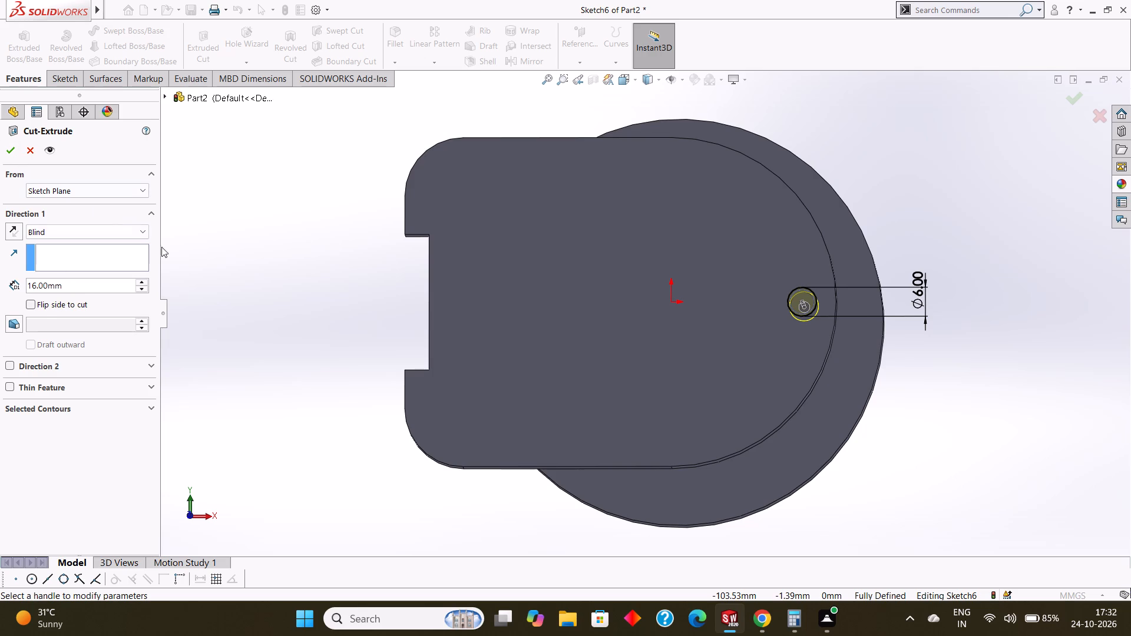
{"action": "left_click", "coordinate": [75, 282]}
{"action": "left_click_drag", "start_coordinate": [99, 283], "coordinate": [14, 279]}
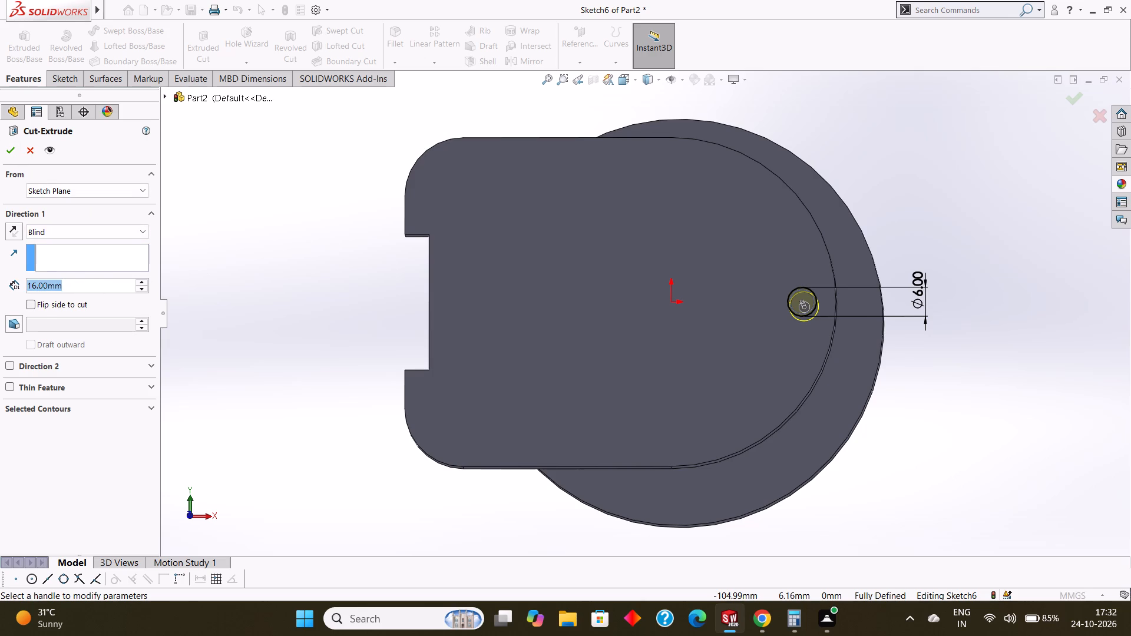
{"action": "left_click_drag", "start_coordinate": [14, 279], "coordinate": [13, 279]}
{"action": "type", "text": "13"}
{"action": "key", "text": "Return"}
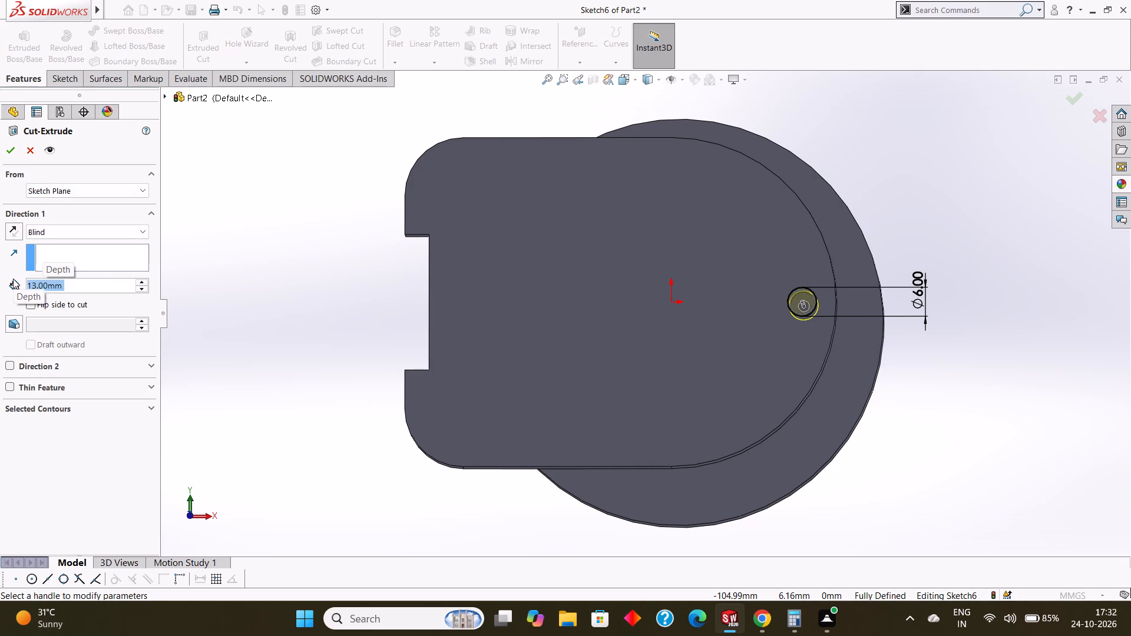
{"action": "left_click", "coordinate": [9, 147]}
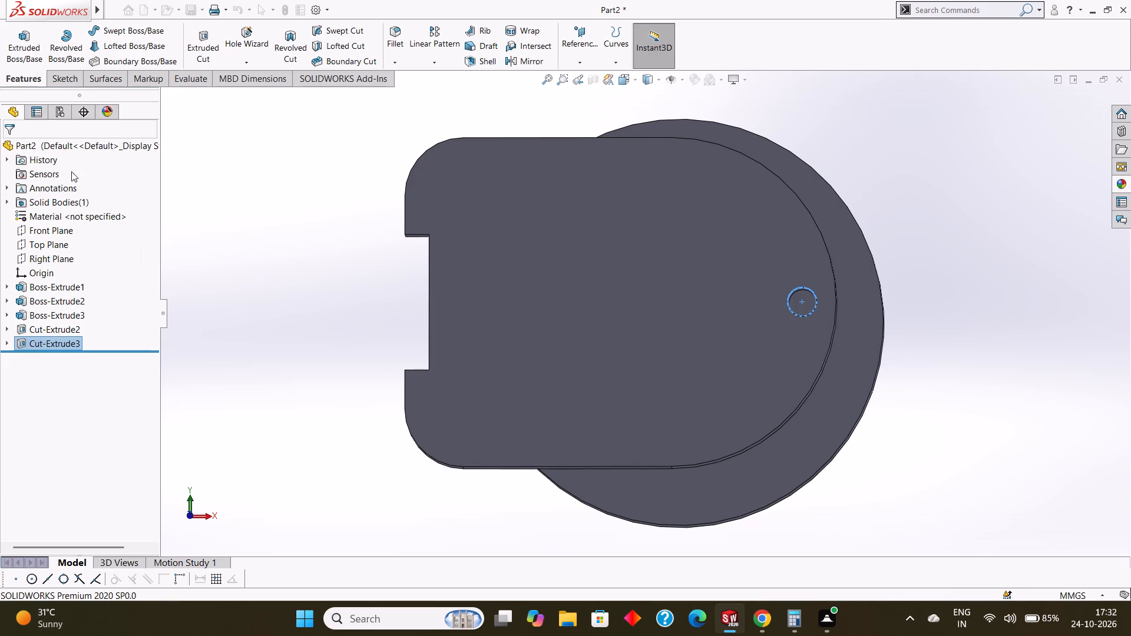
{"action": "left_click", "coordinate": [217, 197]}
Examine the hole in the plate and the overall part from several angles.
{"action": "middle_click_drag", "start_coordinate": [219, 198], "coordinate": [229, 152]}
{"action": "middle_click_drag", "start_coordinate": [243, 185], "coordinate": [227, 173]}
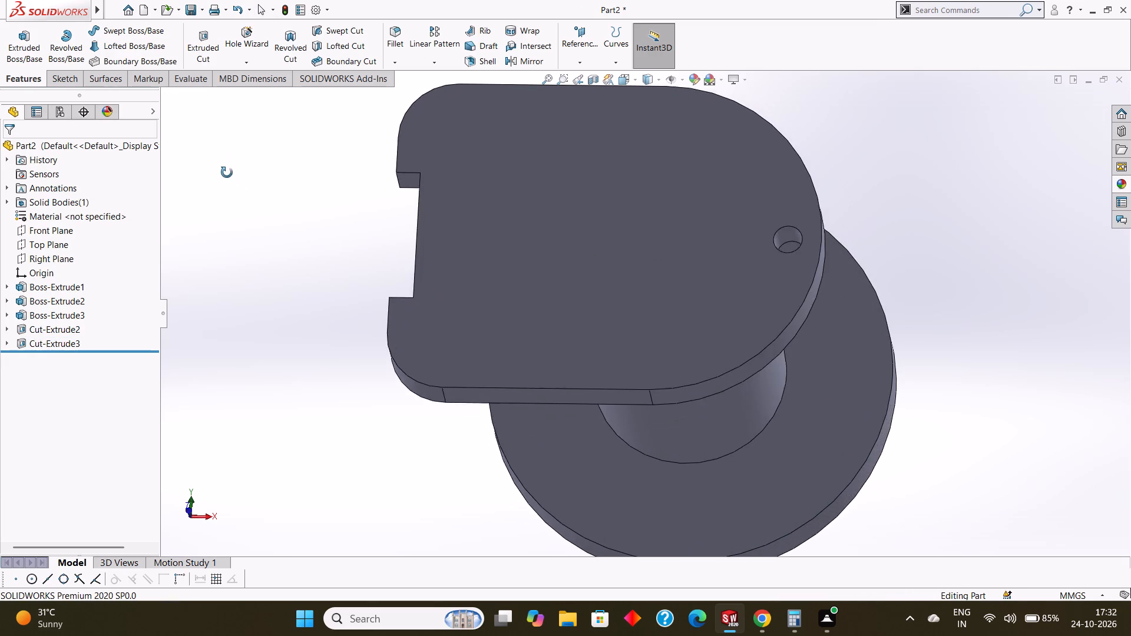
{"action": "middle_click_drag", "start_coordinate": [227, 173], "coordinate": [227, 240]}
{"action": "middle_click_drag", "start_coordinate": [240, 250], "coordinate": [203, 183]}
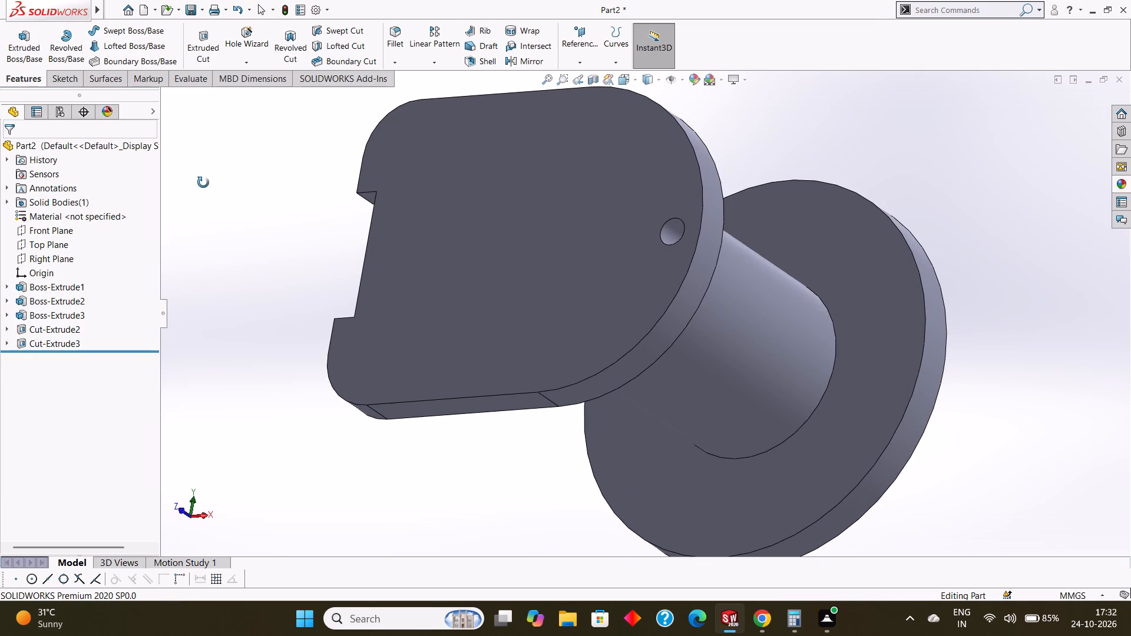
{"action": "middle_click_drag", "start_coordinate": [203, 183], "coordinate": [208, 191]}
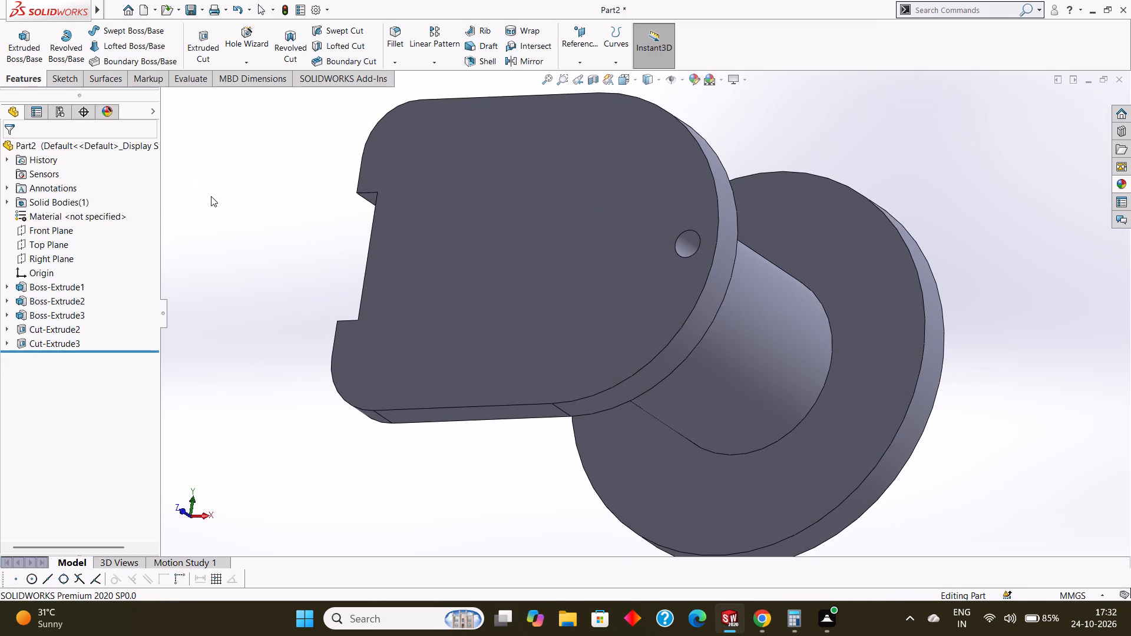
{"action": "scroll", "coordinate": [220, 217], "scroll_direction": "up", "scroll_amount": 1}
{"action": "middle_click_drag", "start_coordinate": [229, 238], "coordinate": [235, 238]}
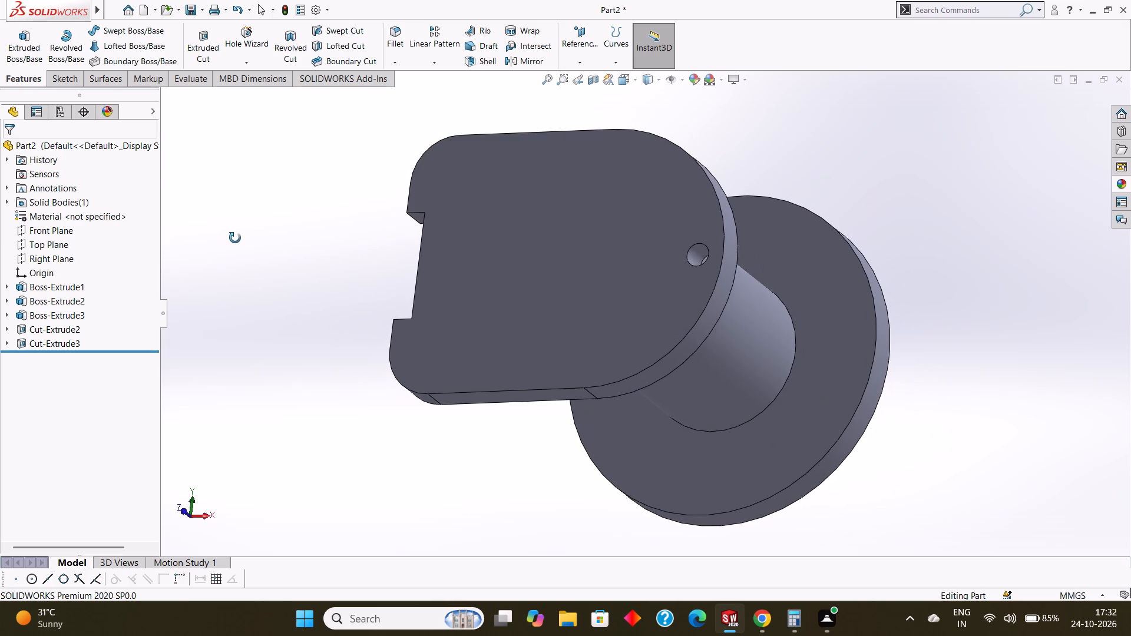
{"action": "middle_click_drag", "start_coordinate": [235, 238], "coordinate": [237, 234]}
{"action": "middle_click_drag", "start_coordinate": [253, 240], "coordinate": [258, 240]}
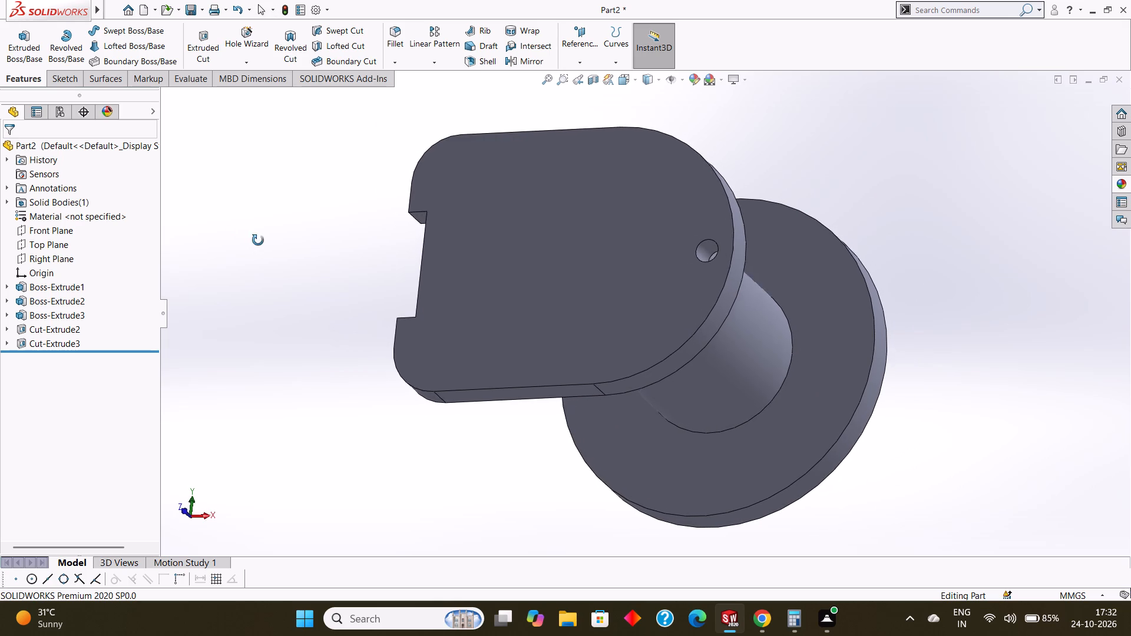
{"action": "middle_click_drag", "start_coordinate": [258, 240], "coordinate": [269, 234]}
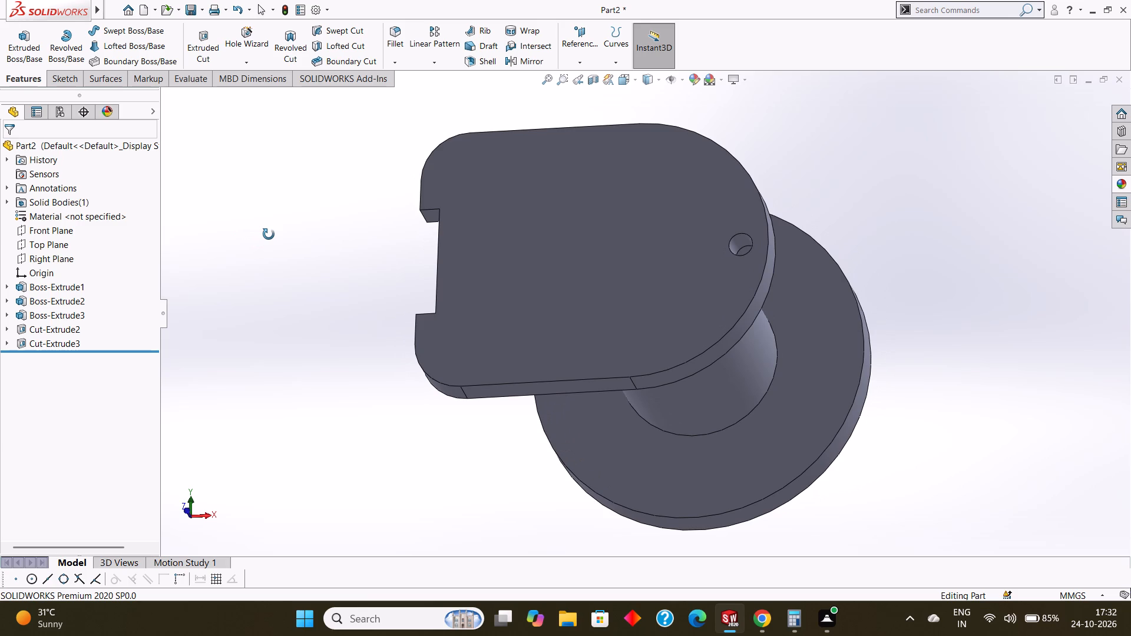
{"action": "middle_click_drag", "start_coordinate": [269, 234], "coordinate": [282, 241]}
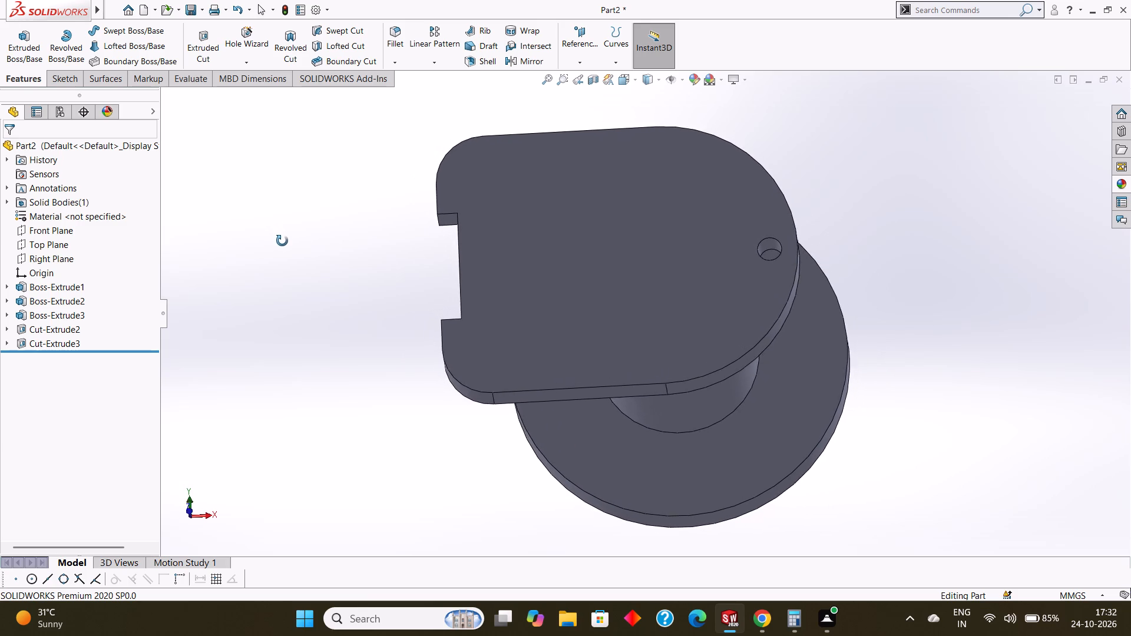
Examine the plate, its small hole and the boss and disc behind it from slightly different angles.
{"action": "middle_click_drag", "start_coordinate": [282, 241], "coordinate": [286, 238]}
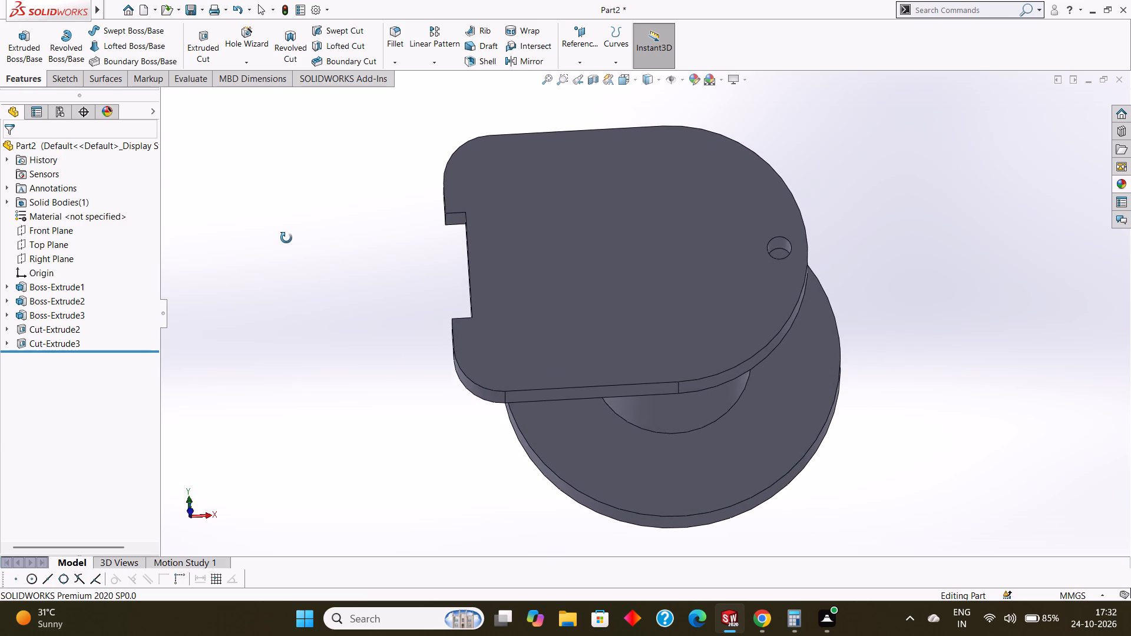
{"action": "middle_click_drag", "start_coordinate": [286, 238], "coordinate": [286, 228]}
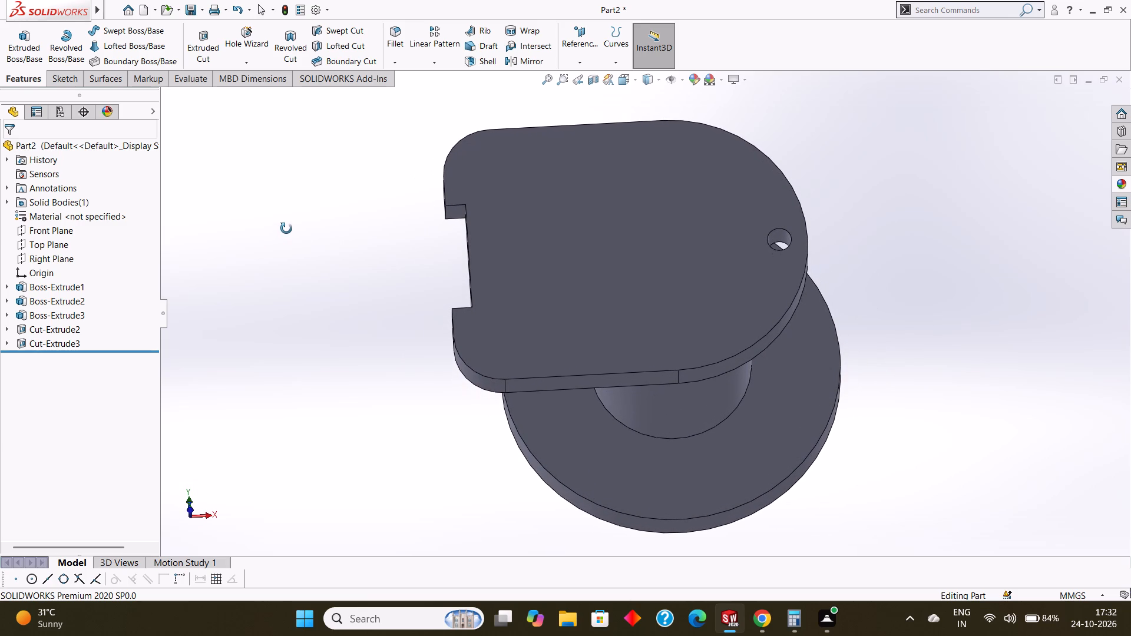
{"action": "middle_click_drag", "start_coordinate": [286, 228], "coordinate": [292, 247]}
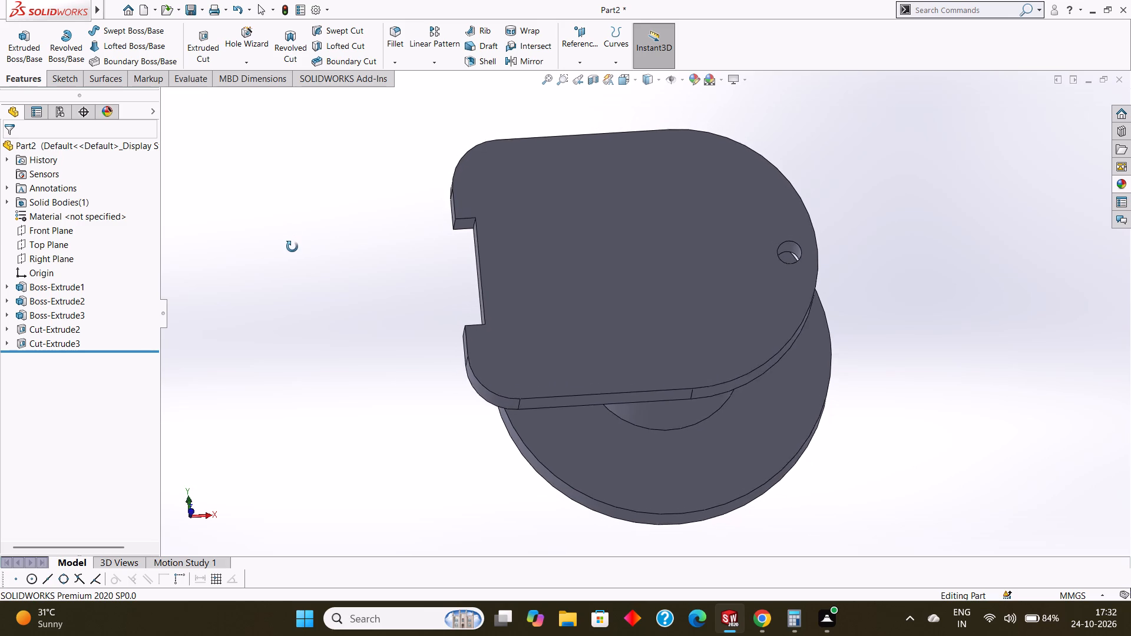
{"action": "middle_click_drag", "start_coordinate": [292, 247], "coordinate": [293, 260]}
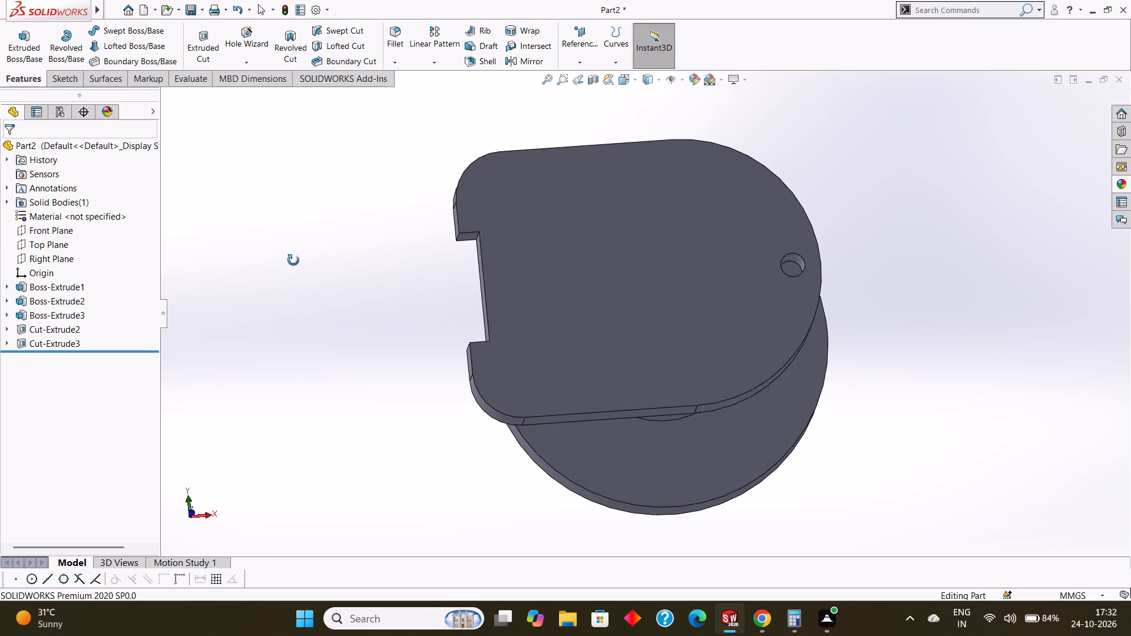
{"action": "middle_click_drag", "start_coordinate": [293, 260], "coordinate": [287, 249]}
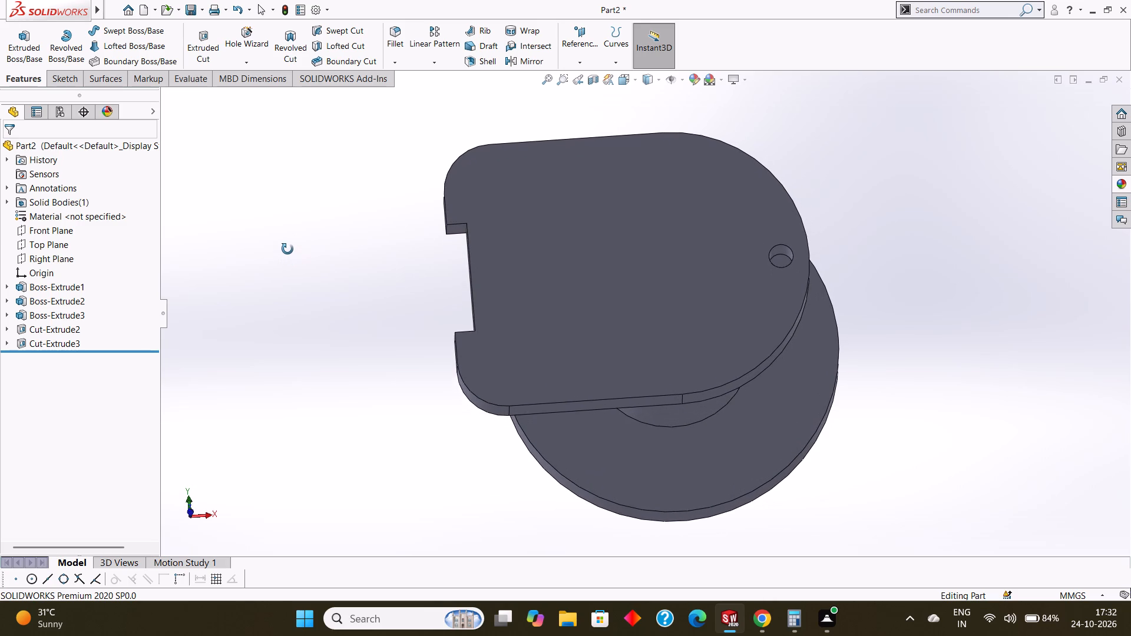
{"action": "middle_click_drag", "start_coordinate": [287, 249], "coordinate": [289, 253]}
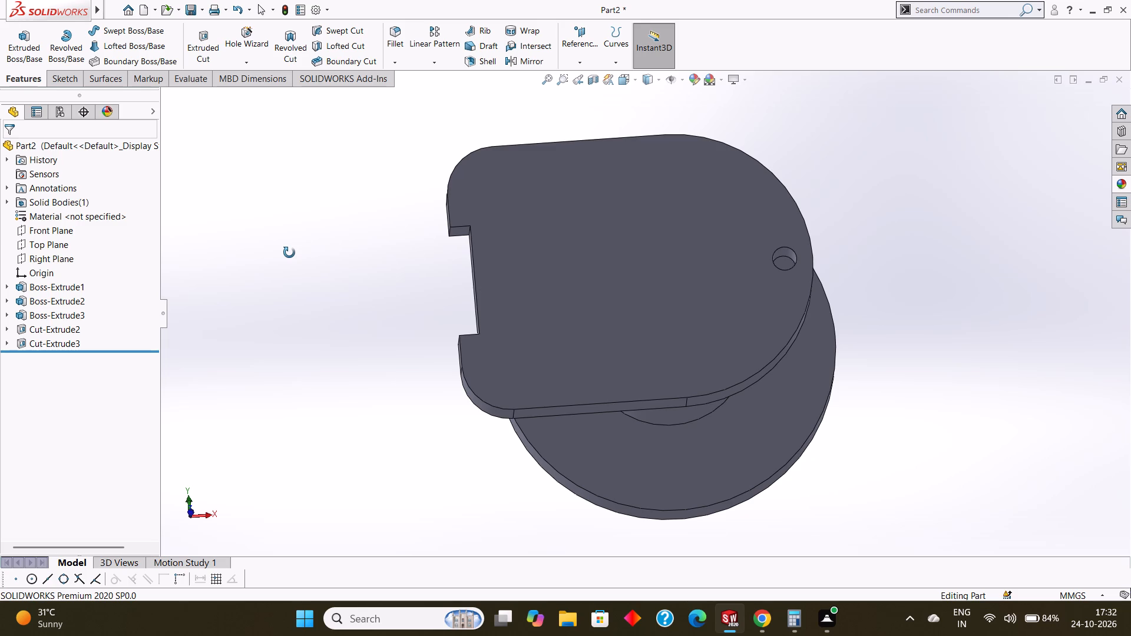
{"action": "middle_click_drag", "start_coordinate": [289, 253], "coordinate": [290, 249]}
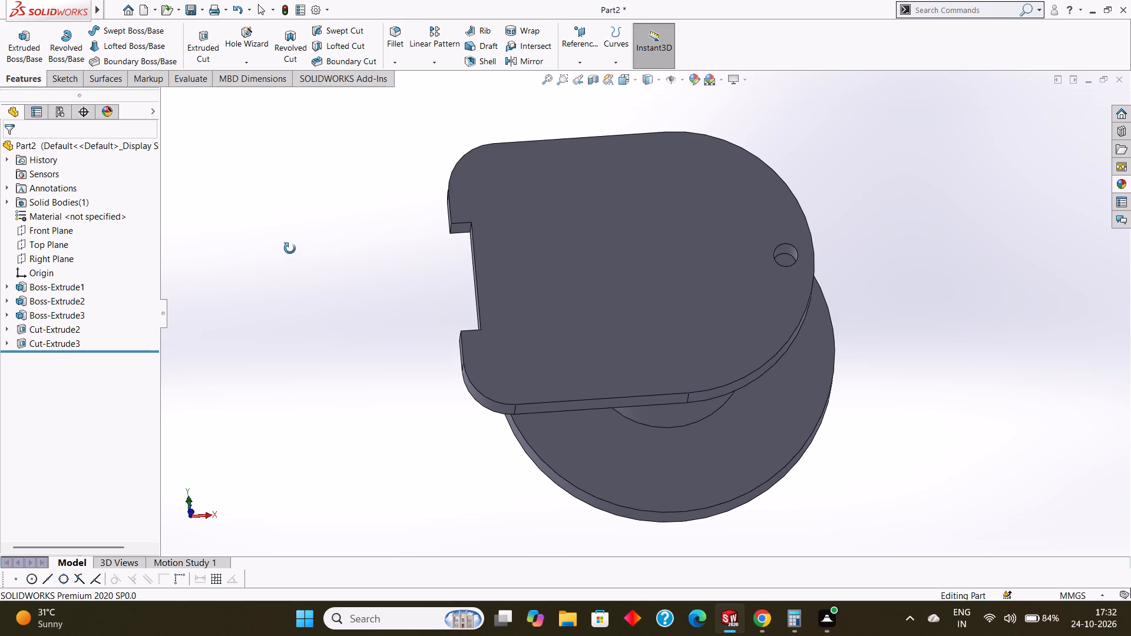
{"action": "middle_click_drag", "start_coordinate": [290, 249], "coordinate": [287, 242]}
{"action": "middle_click_drag", "start_coordinate": [287, 244], "coordinate": [287, 243]}
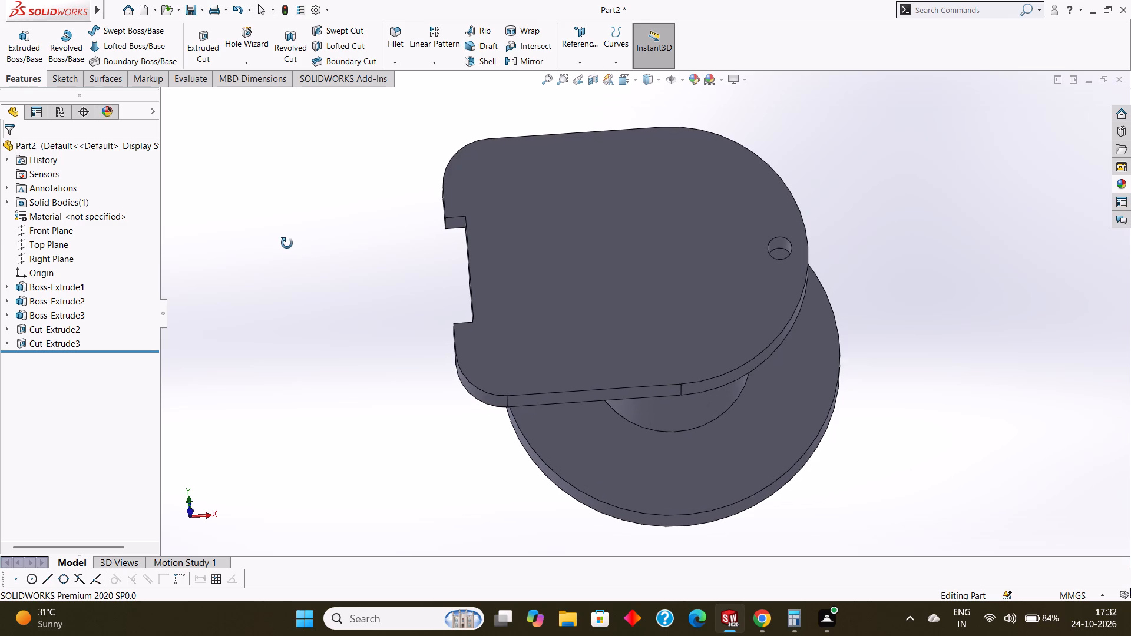
{"action": "middle_click_drag", "start_coordinate": [287, 243], "coordinate": [289, 253]}
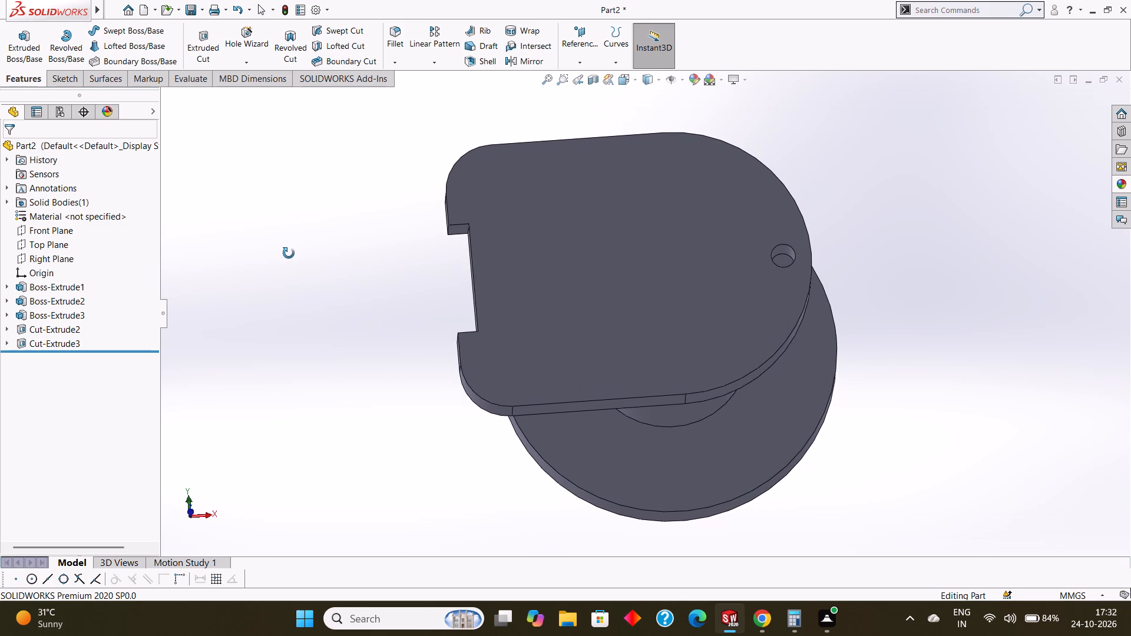
{"action": "middle_click_drag", "start_coordinate": [289, 253], "coordinate": [286, 269]}
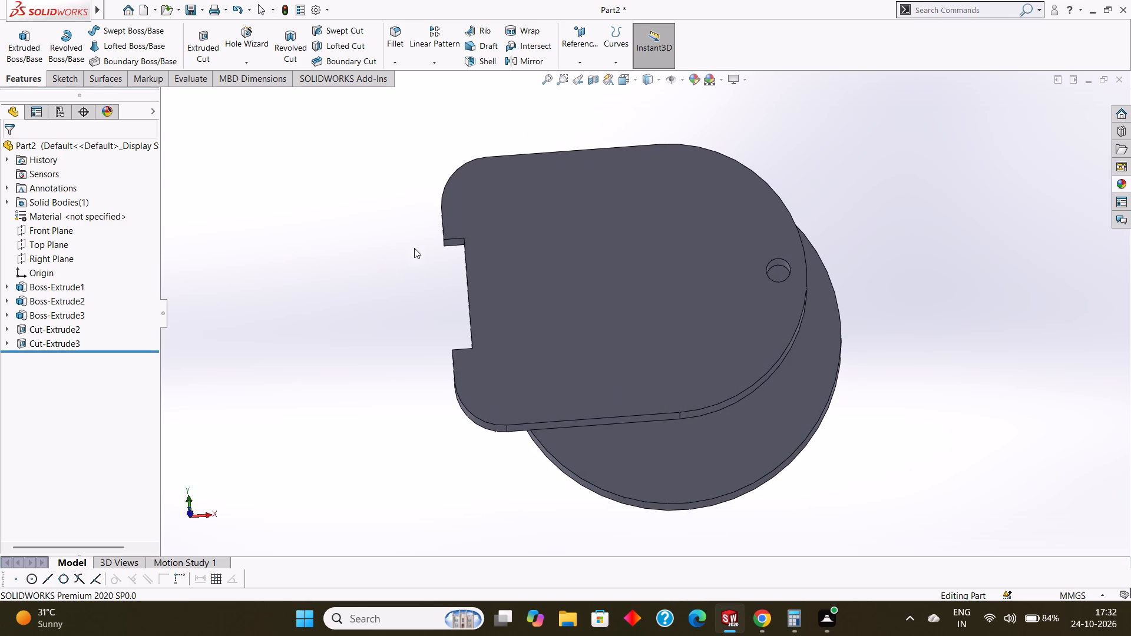
Start a sketch on the notched plate's face and draw an origin-centred circle about 42.4 mm in diameter.
{"action": "left_click", "coordinate": [609, 210]}
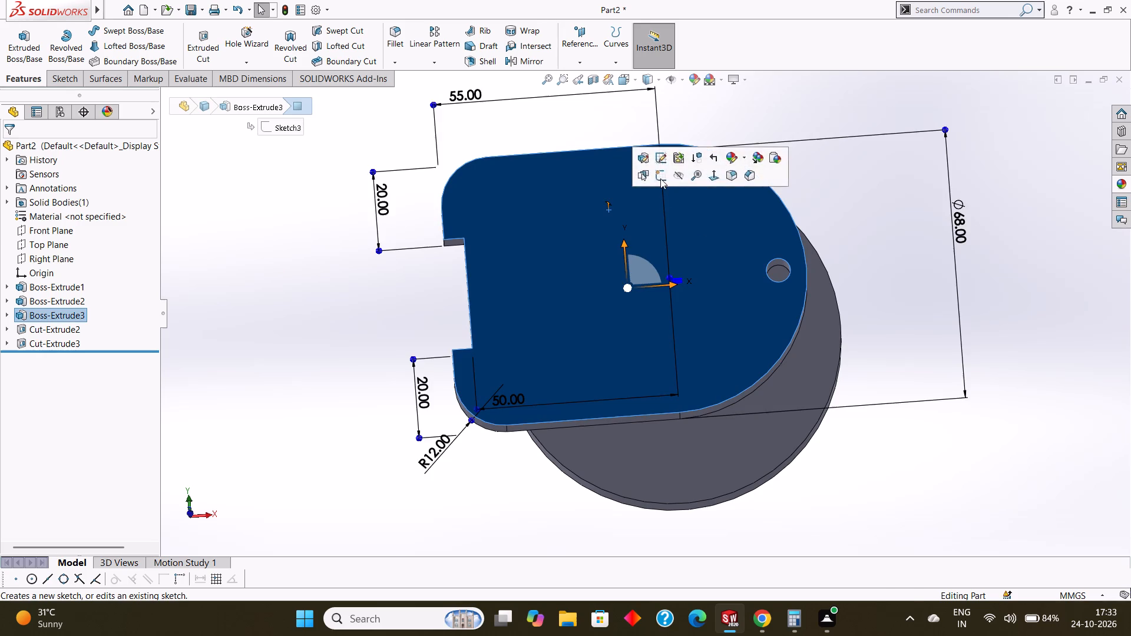
{"action": "left_click", "coordinate": [660, 178]}
{"action": "key", "text": "ctrl+8"}
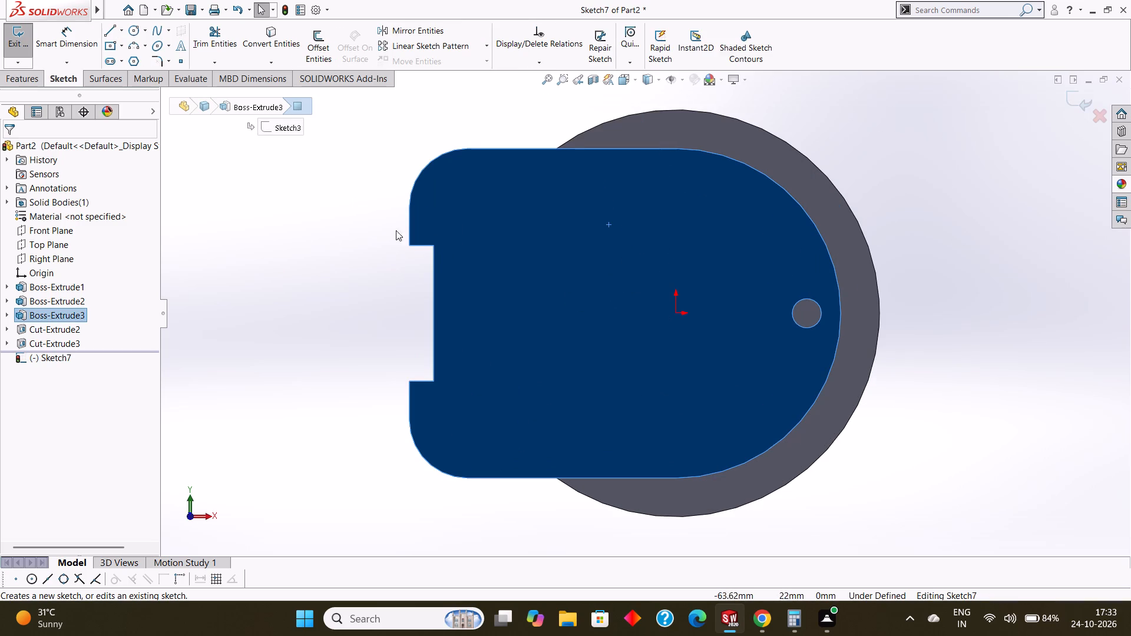
{"action": "key", "text": "Escape"}
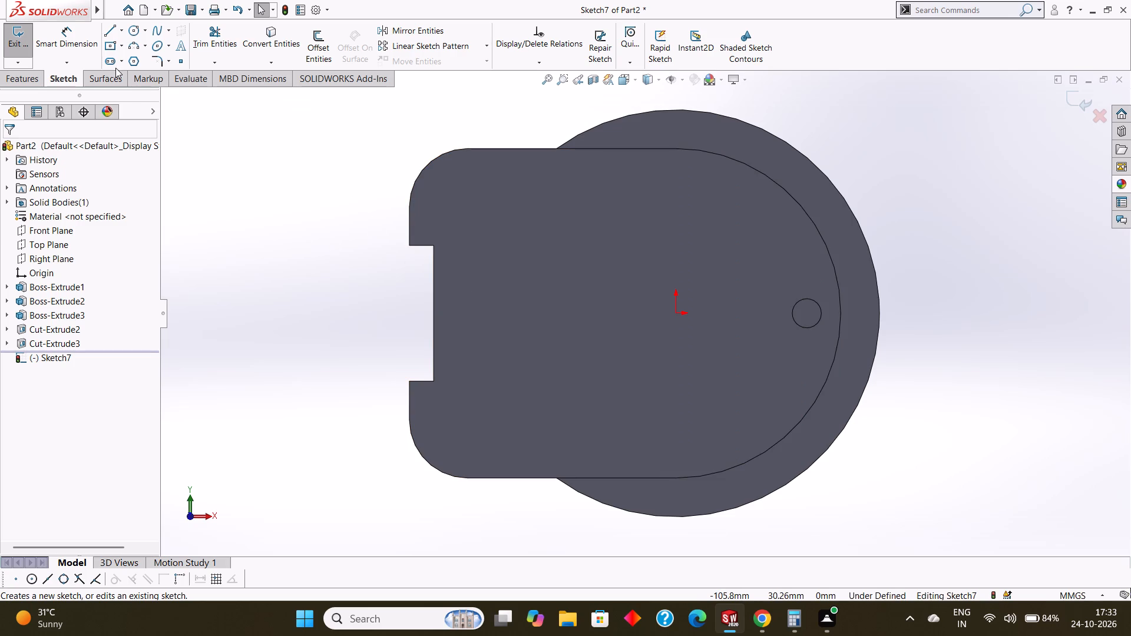
{"action": "left_click", "coordinate": [132, 31]}
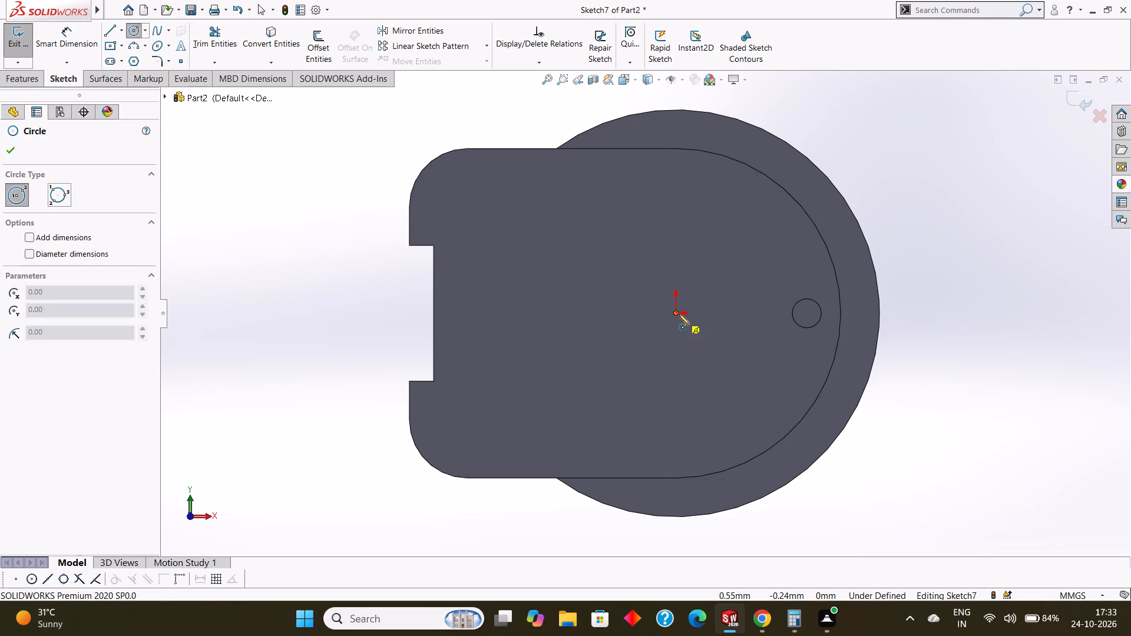
{"action": "left_click_drag", "start_coordinate": [679, 314], "coordinate": [734, 396]}
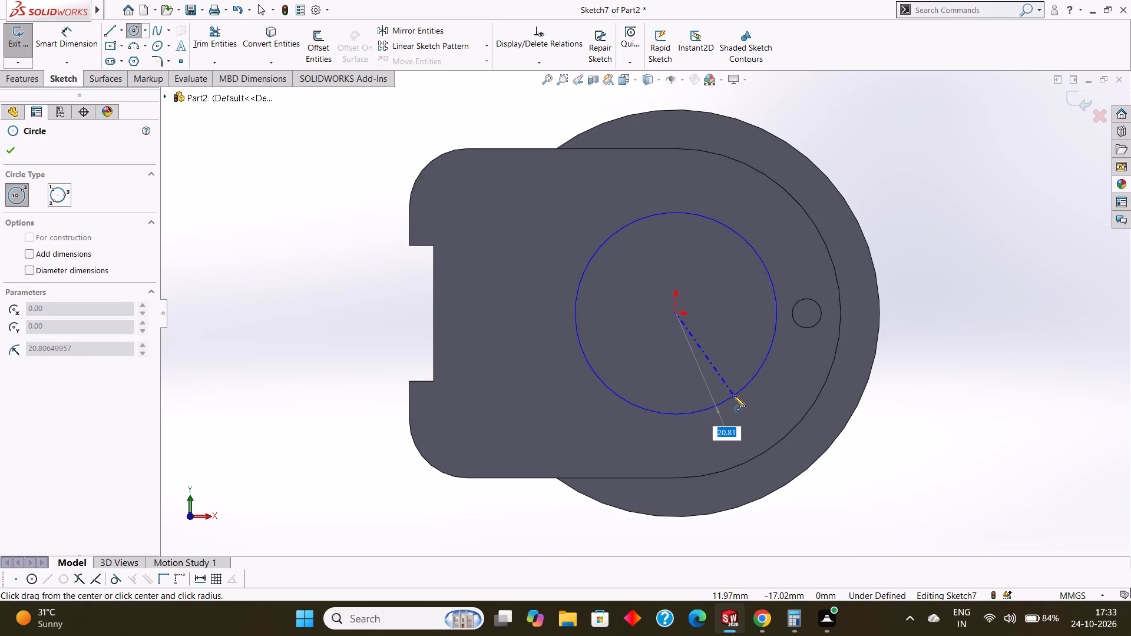
{"action": "left_click_drag", "start_coordinate": [734, 396], "coordinate": [736, 397]}
{"action": "left_click", "coordinate": [9, 153]}
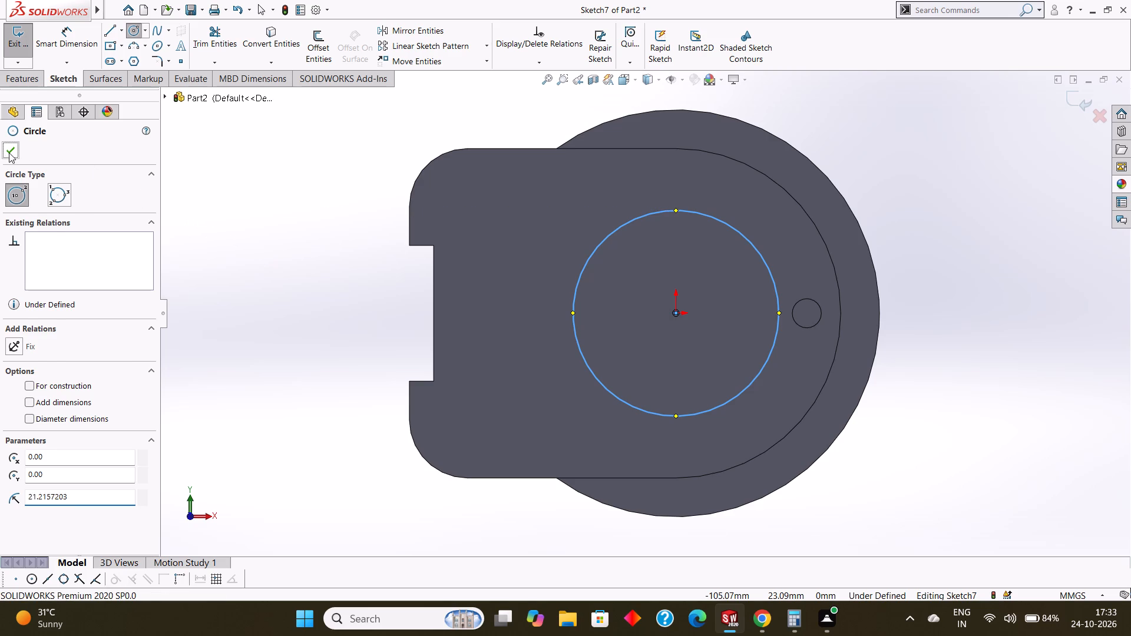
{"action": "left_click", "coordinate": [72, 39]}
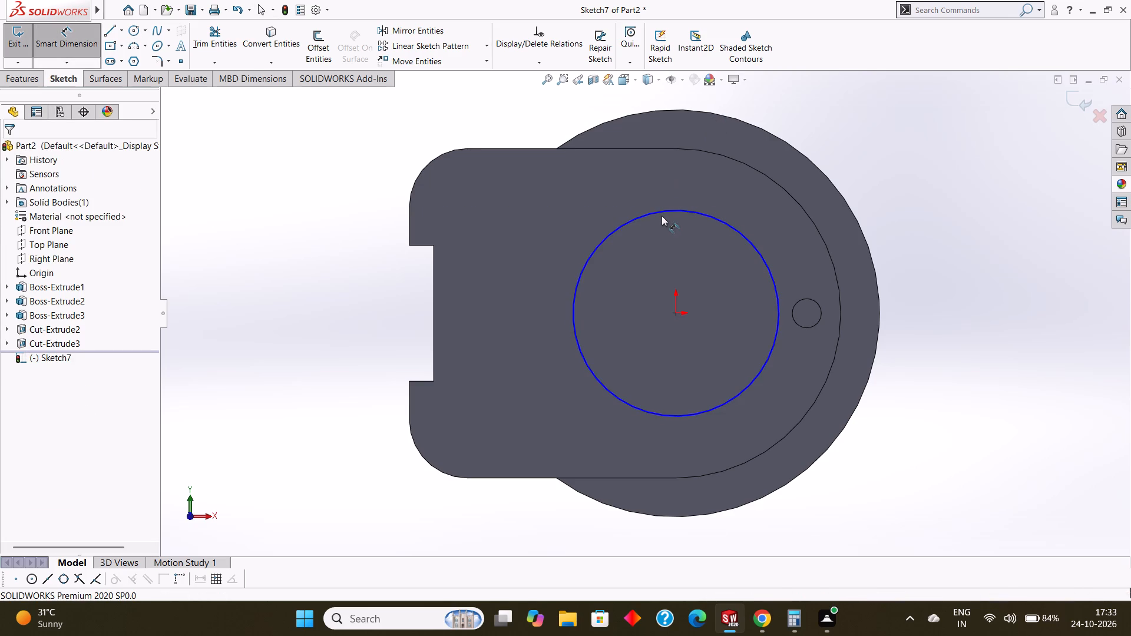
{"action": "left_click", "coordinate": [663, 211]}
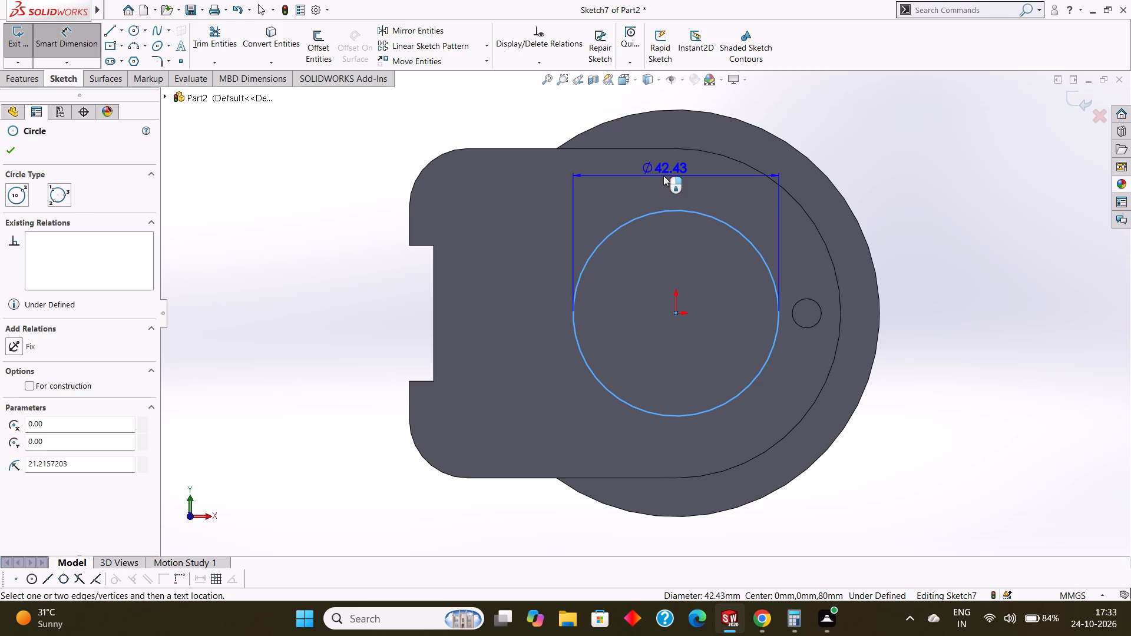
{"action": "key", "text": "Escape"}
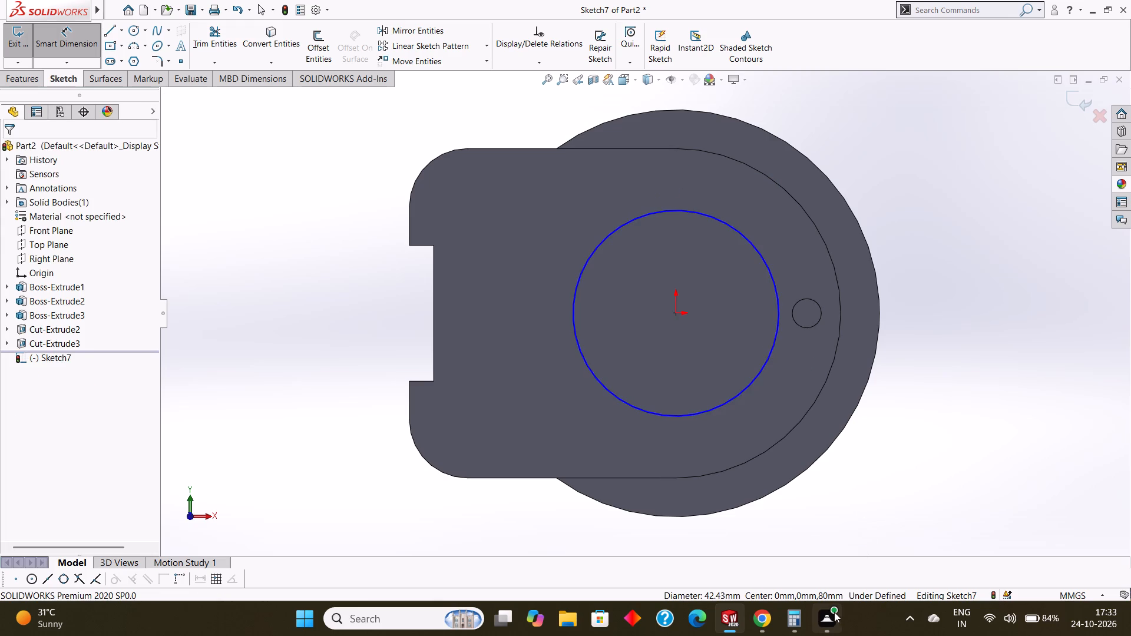
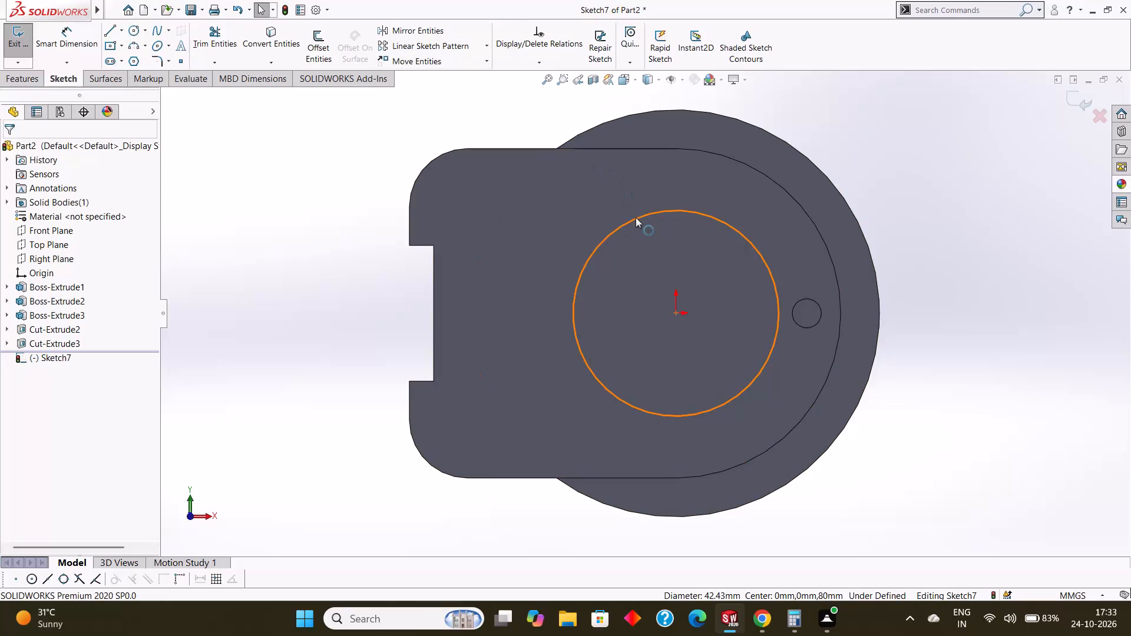
Dimension the origin-centred circle on the plate's face with a diameter of 34 mm.
{"action": "left_click", "coordinate": [636, 217]}
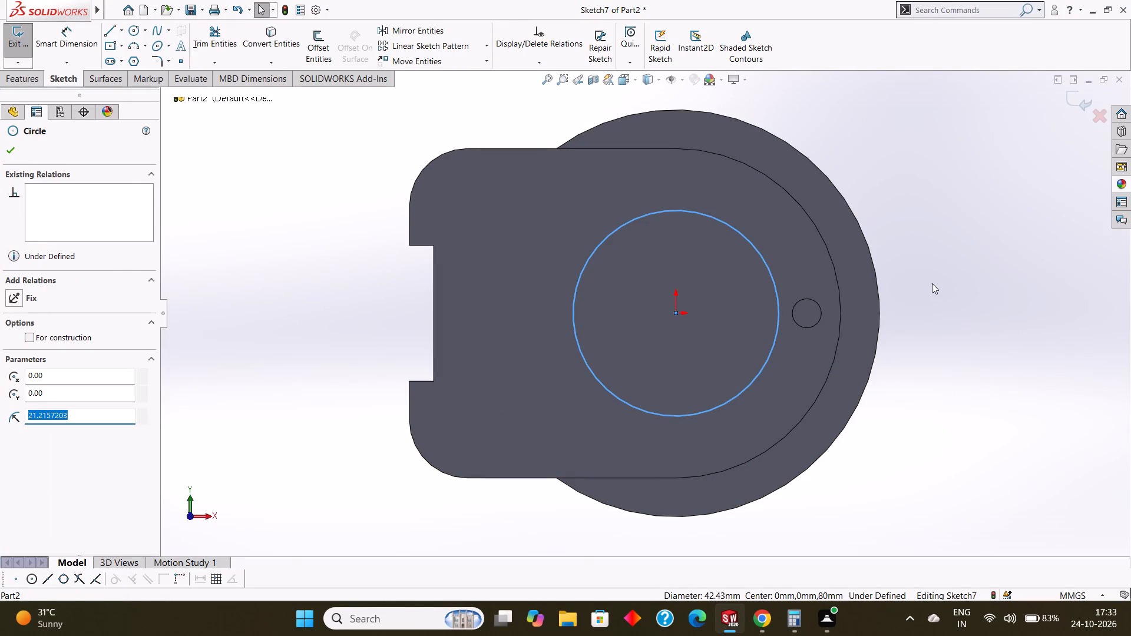
{"action": "key", "text": "Escape"}
{"action": "left_click", "coordinate": [81, 38]}
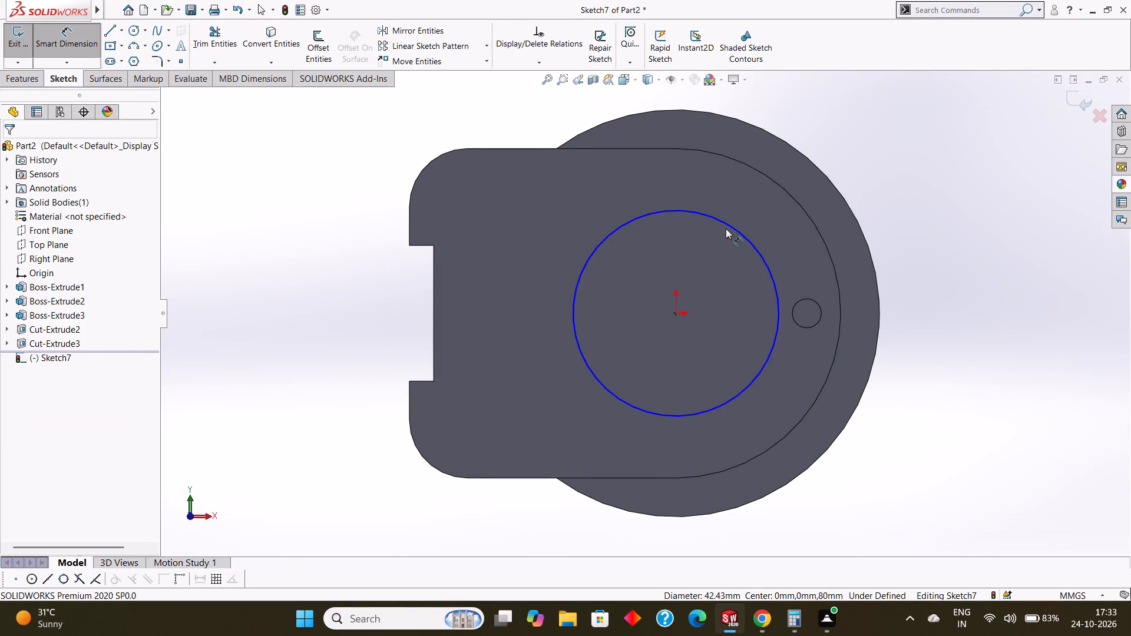
{"action": "left_click", "coordinate": [726, 225]}
{"action": "left_click", "coordinate": [1001, 260]}
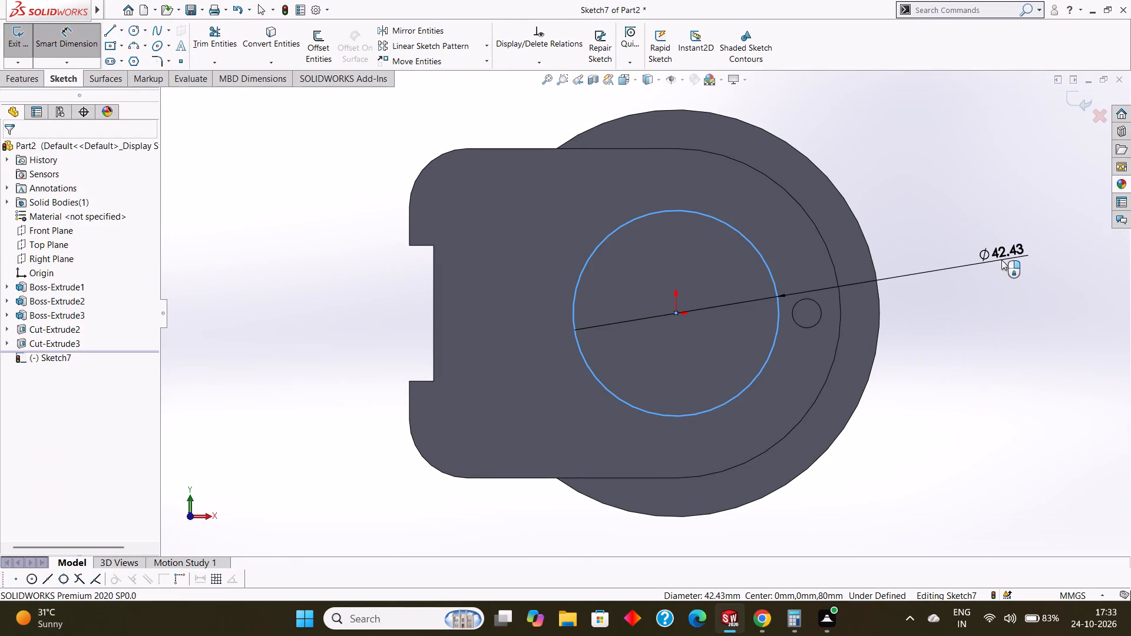
{"action": "key", "text": "BackSpace"}
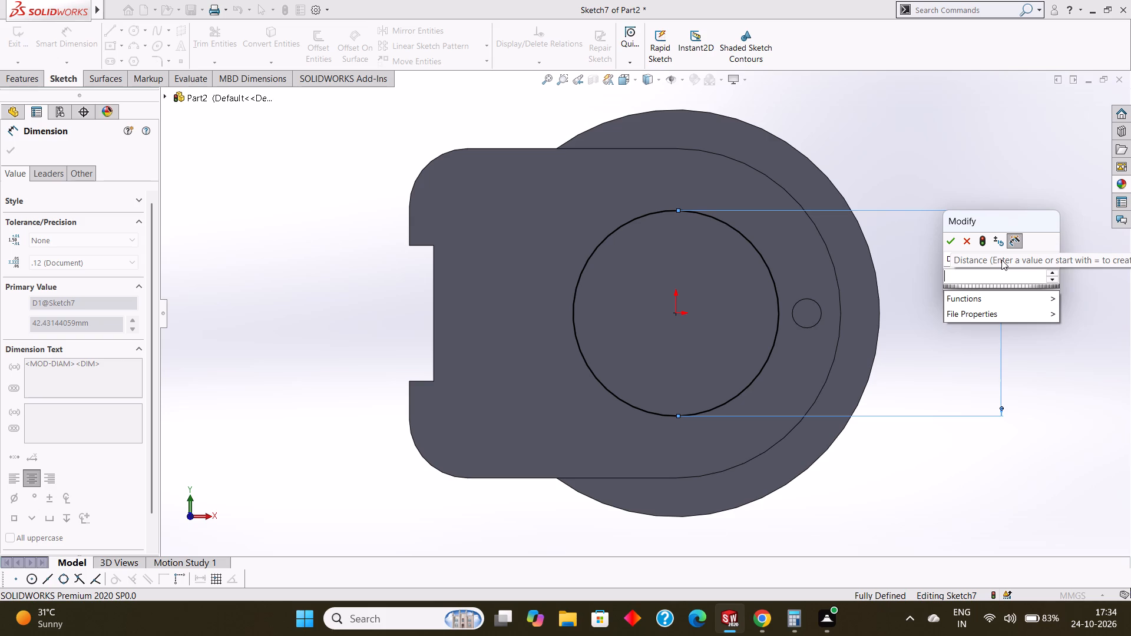
{"action": "type", "text": "34"}
{"action": "key", "text": "Return"}
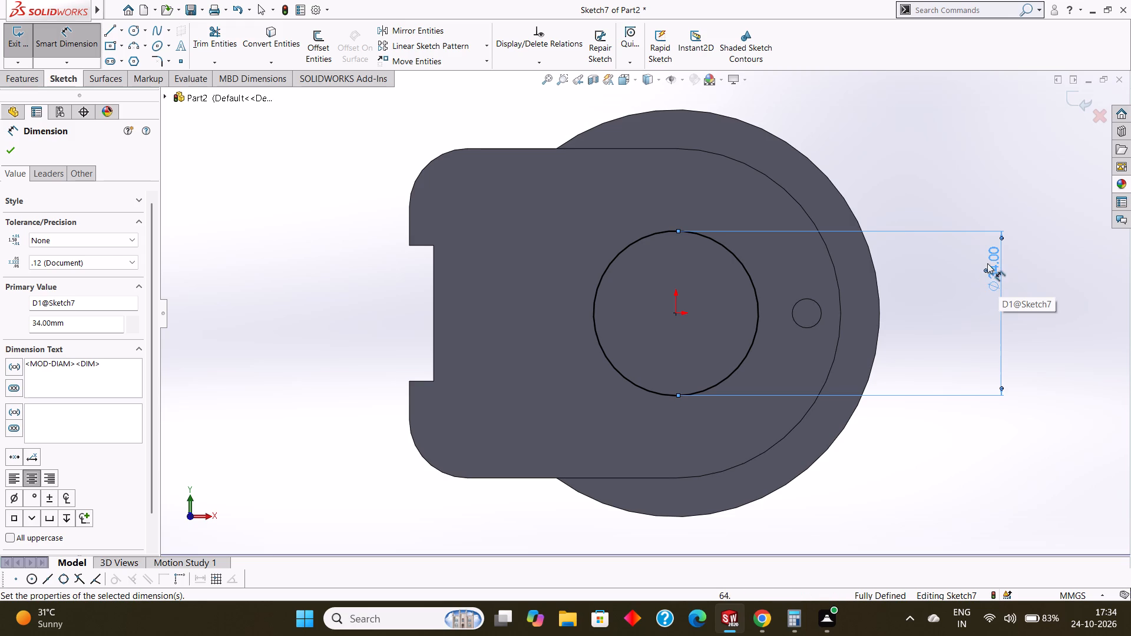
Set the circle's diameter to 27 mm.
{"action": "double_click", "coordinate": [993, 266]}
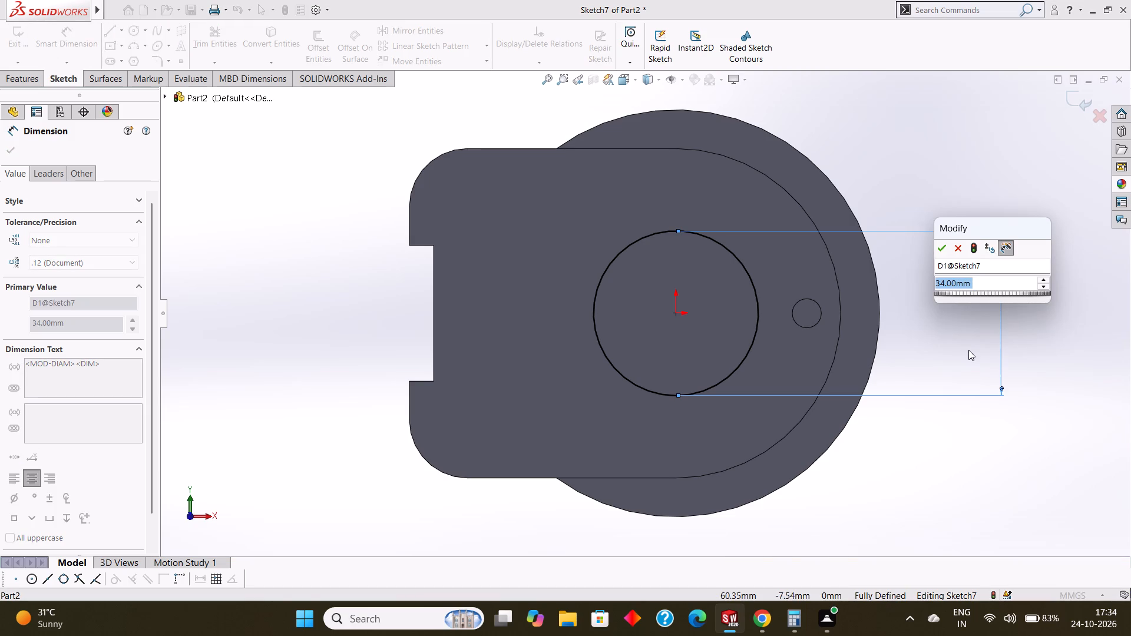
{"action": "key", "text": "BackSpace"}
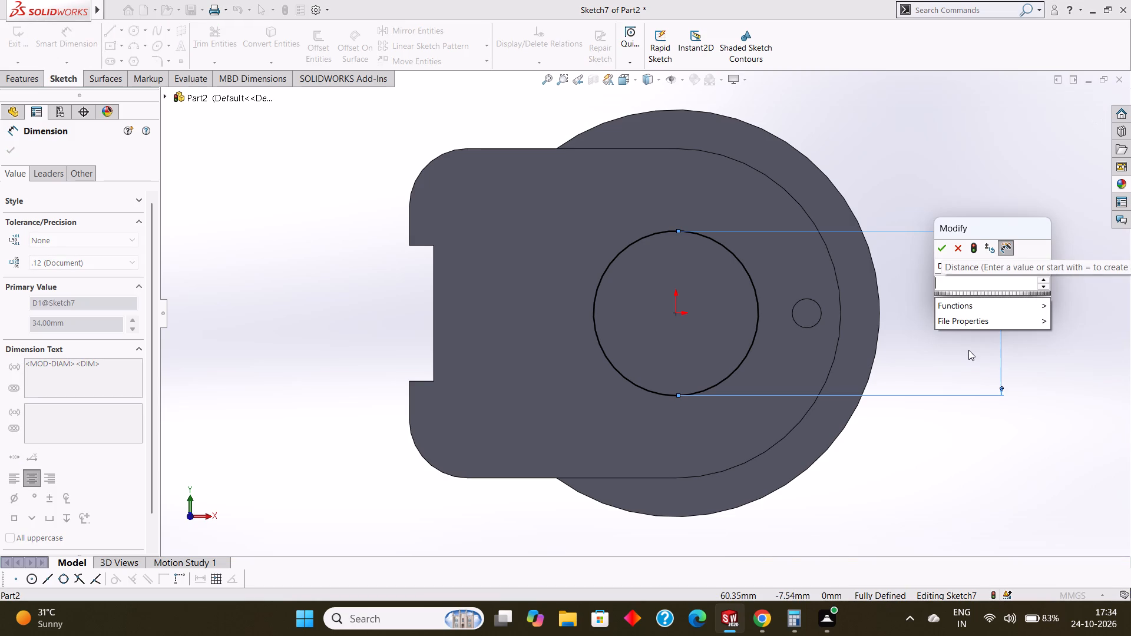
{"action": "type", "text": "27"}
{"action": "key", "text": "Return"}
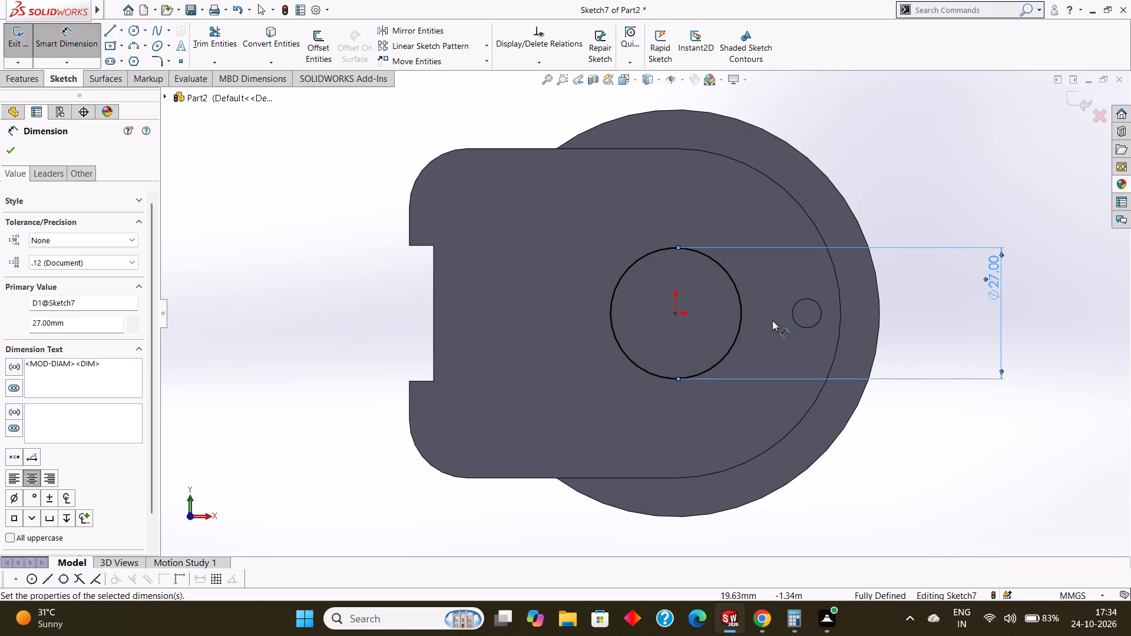
Set the circle's diameter to 54 mm and finish dimensioning.
{"action": "double_click", "coordinate": [990, 280]}
{"action": "key", "text": "BackSpace"}
{"action": "type", "text": "54"}
{"action": "key", "text": "Return"}
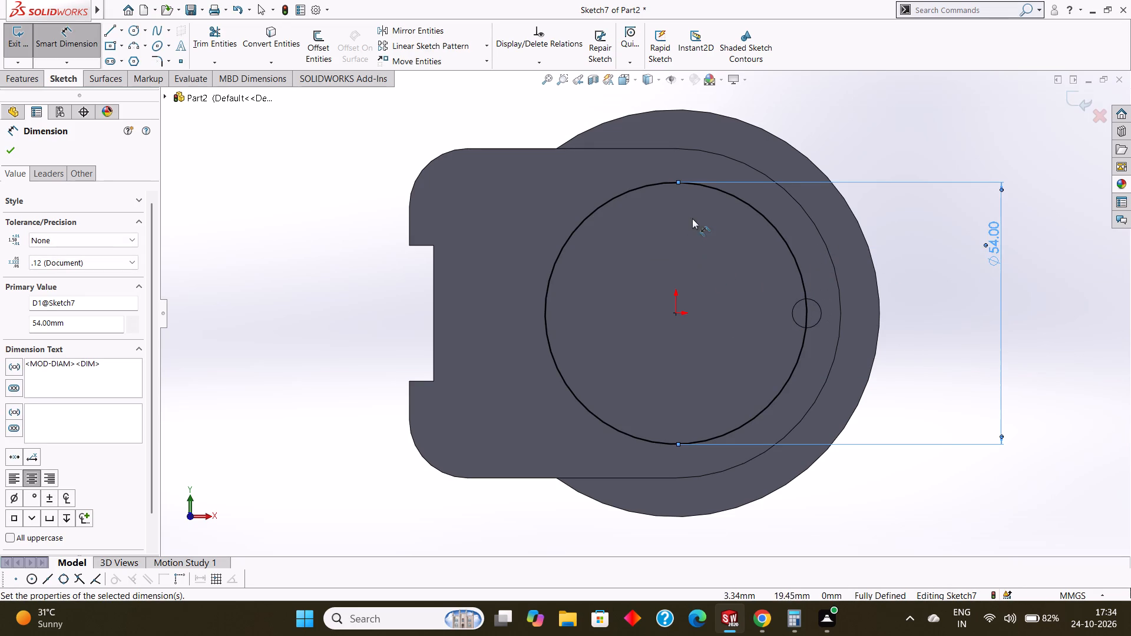
{"action": "scroll", "coordinate": [706, 200], "scroll_direction": "up", "scroll_amount": 1}
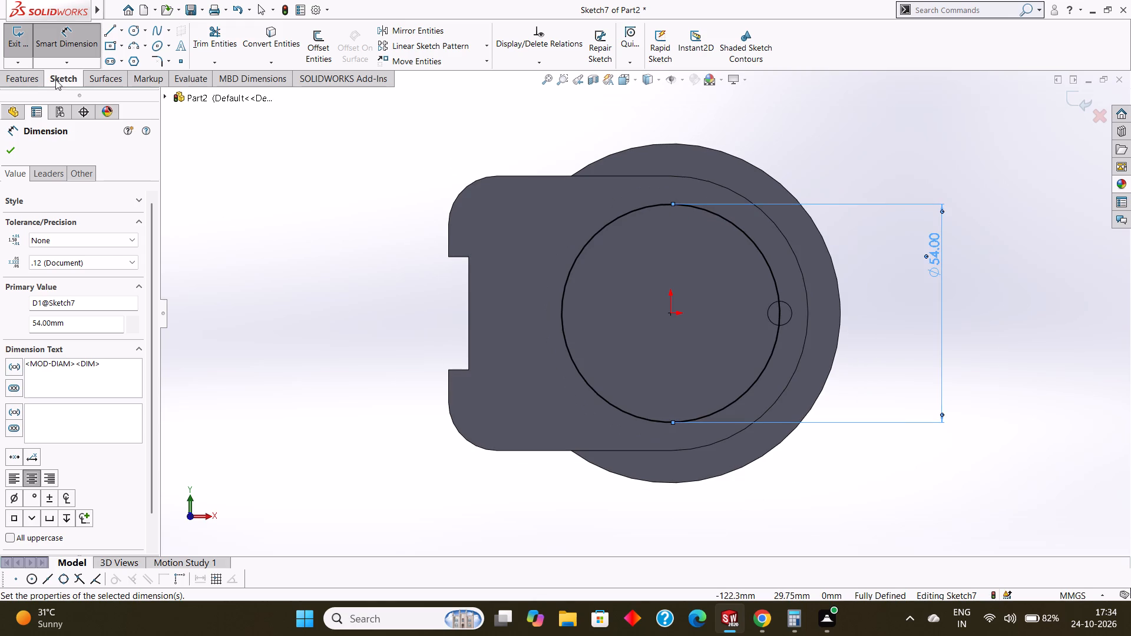
{"action": "left_click", "coordinate": [77, 39]}
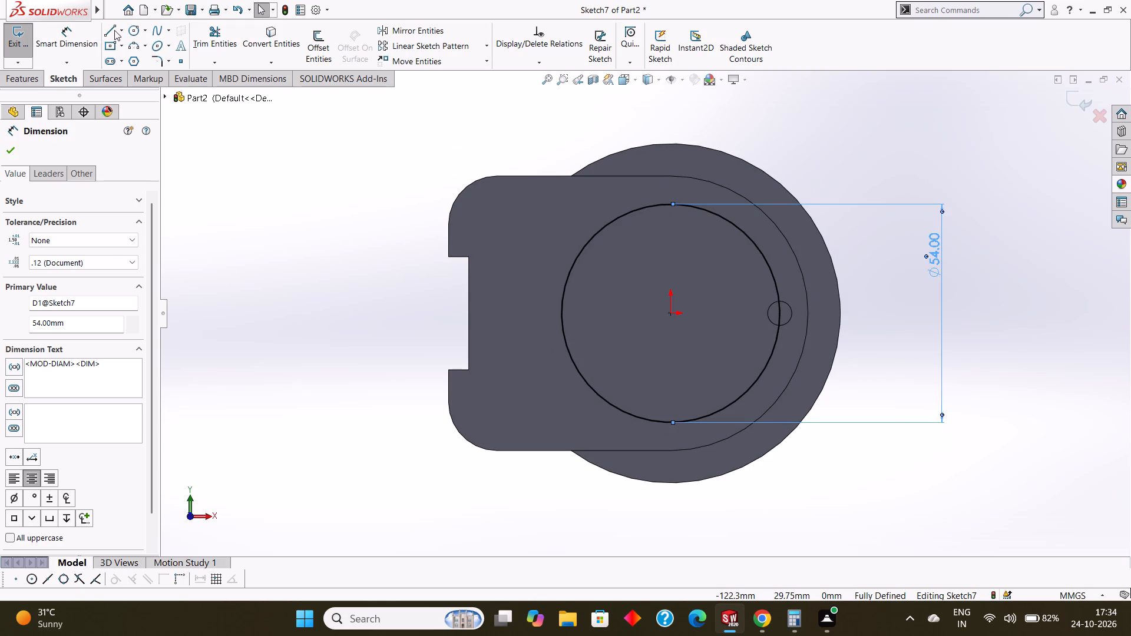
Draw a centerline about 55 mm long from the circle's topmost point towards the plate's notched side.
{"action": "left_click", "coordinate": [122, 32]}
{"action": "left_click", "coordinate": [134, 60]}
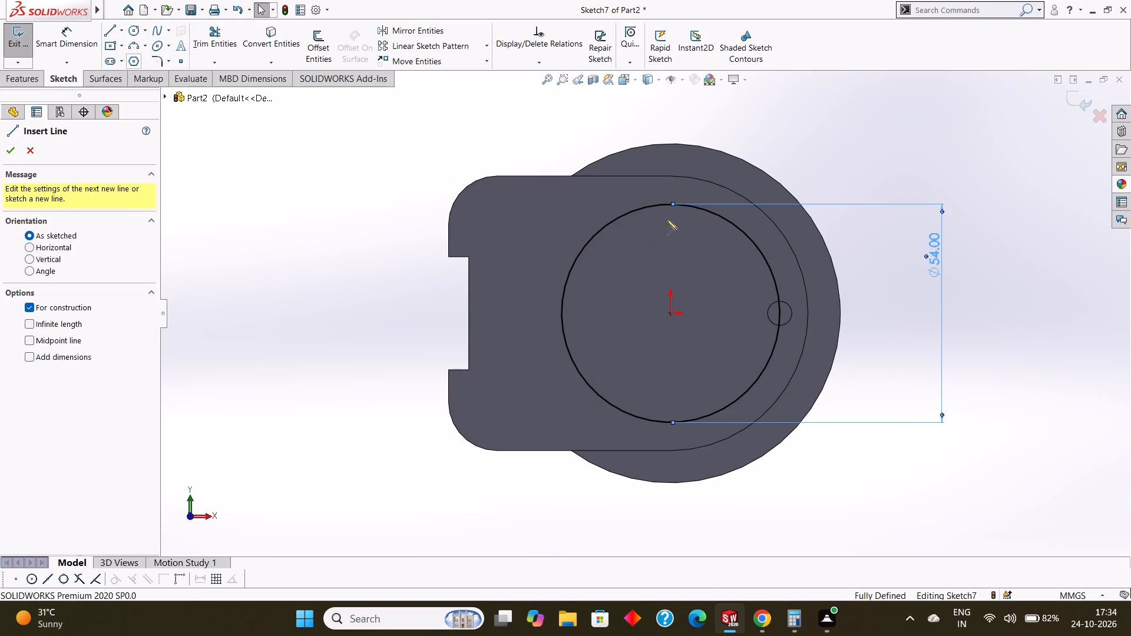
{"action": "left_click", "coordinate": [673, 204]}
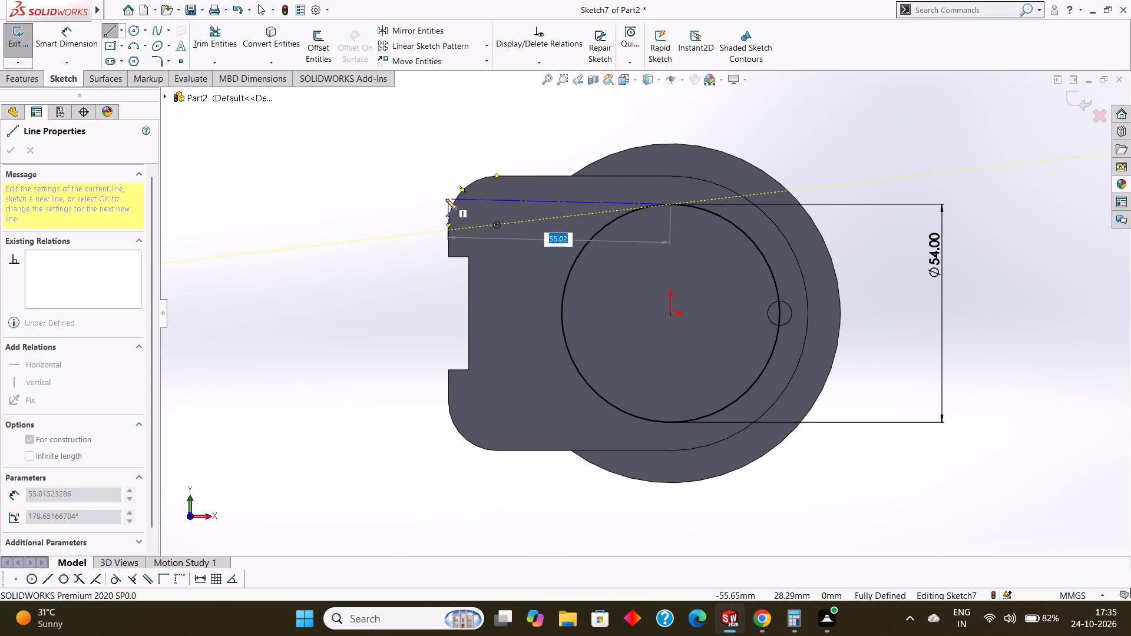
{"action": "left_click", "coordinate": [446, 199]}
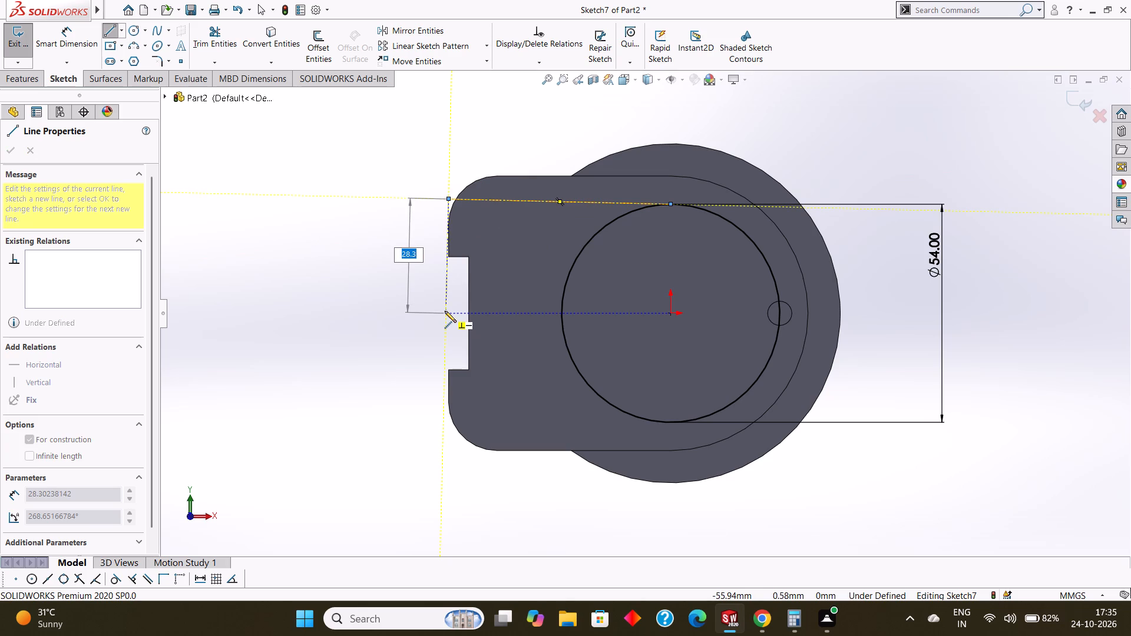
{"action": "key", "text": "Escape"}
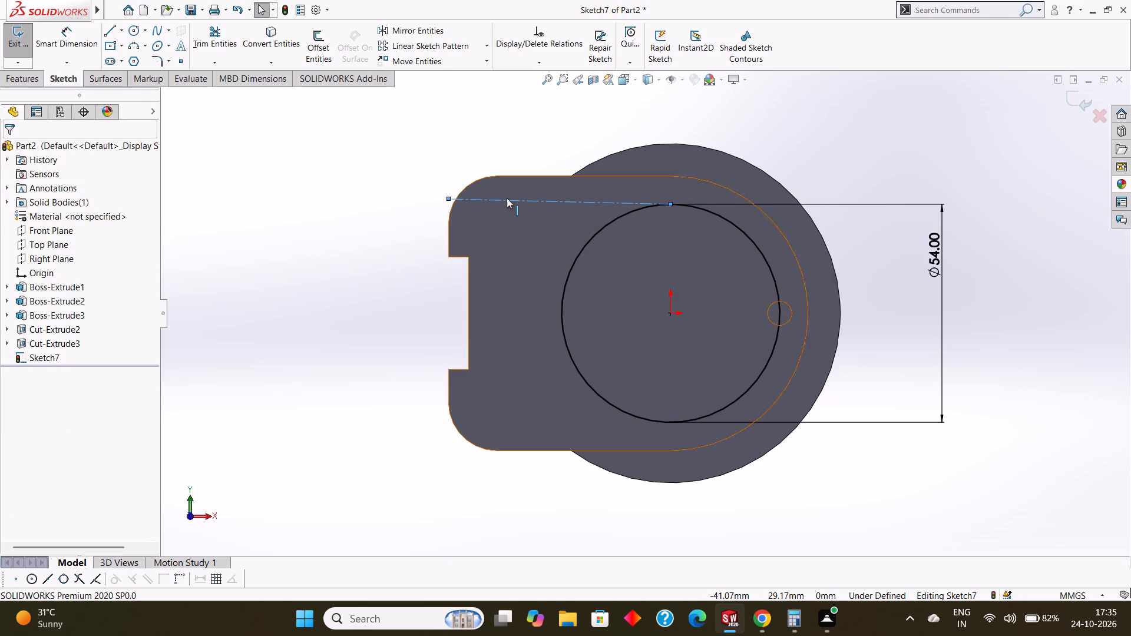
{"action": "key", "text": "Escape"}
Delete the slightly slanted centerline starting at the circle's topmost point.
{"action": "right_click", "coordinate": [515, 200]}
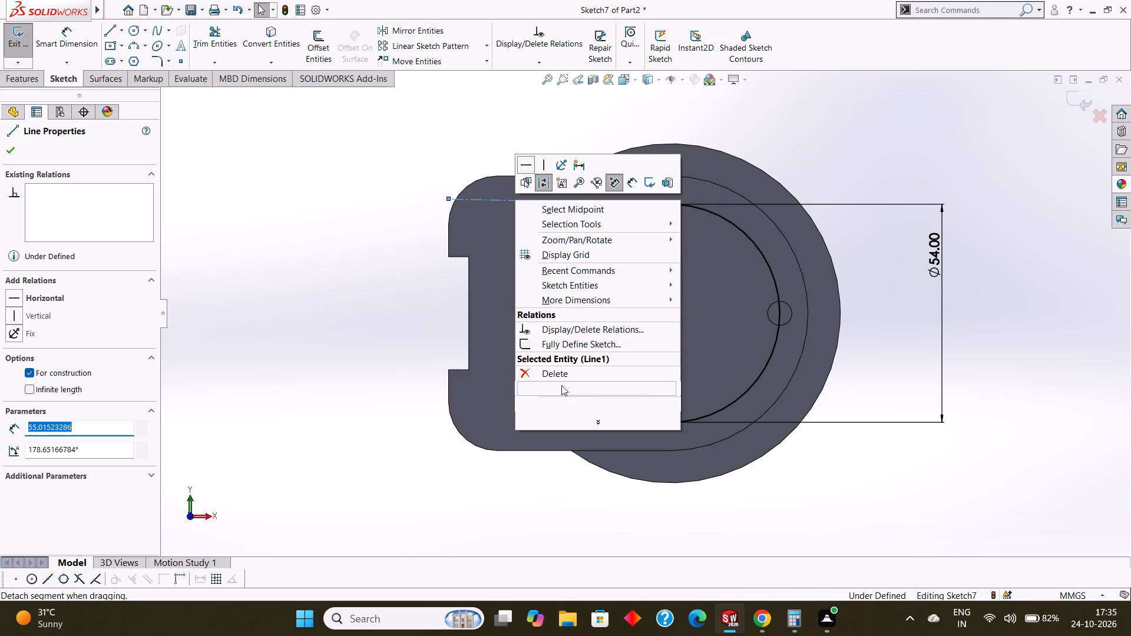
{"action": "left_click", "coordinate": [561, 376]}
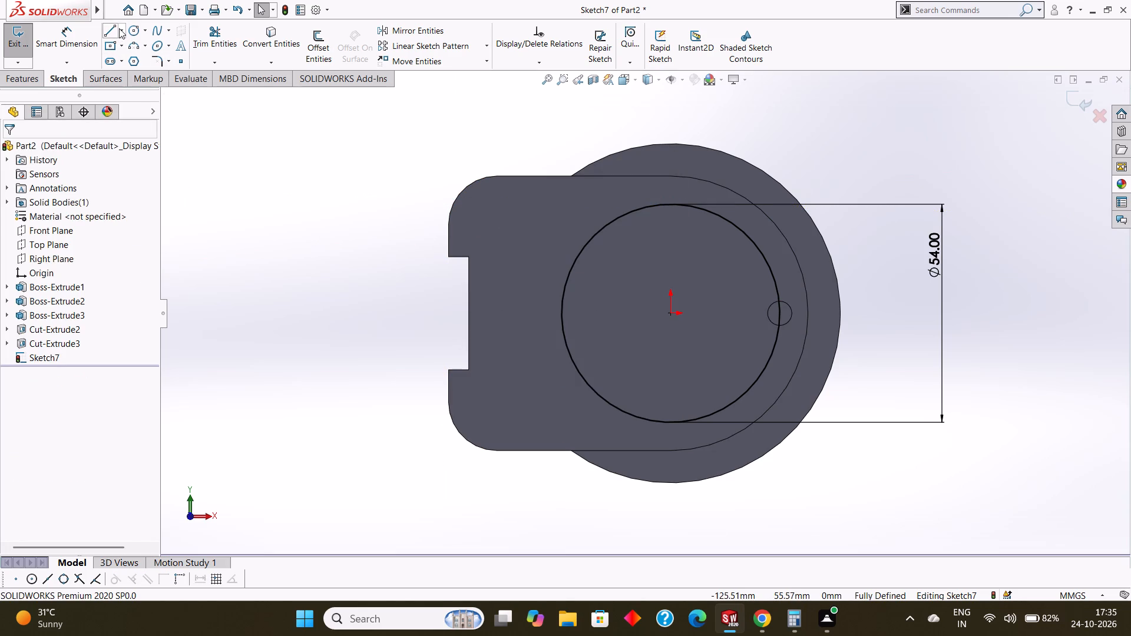
Draw a horizontal centerline about 58.7 mm long from the circle's topmost point past the plate's notched side.
{"action": "left_click", "coordinate": [119, 28]}
{"action": "left_click", "coordinate": [137, 60]}
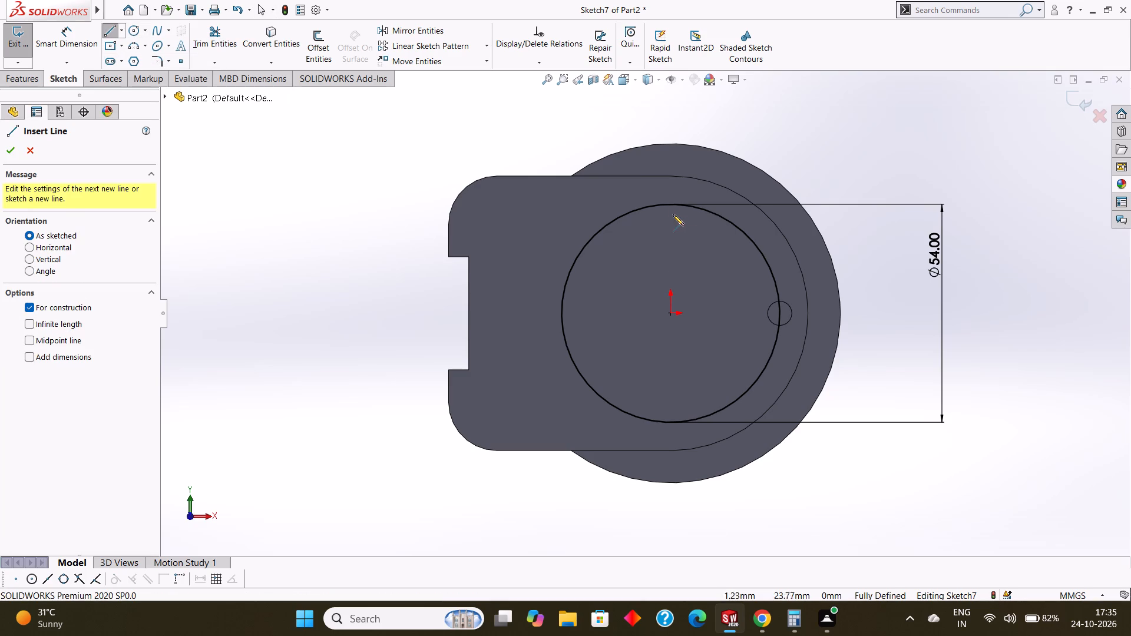
{"action": "left_click", "coordinate": [671, 205]}
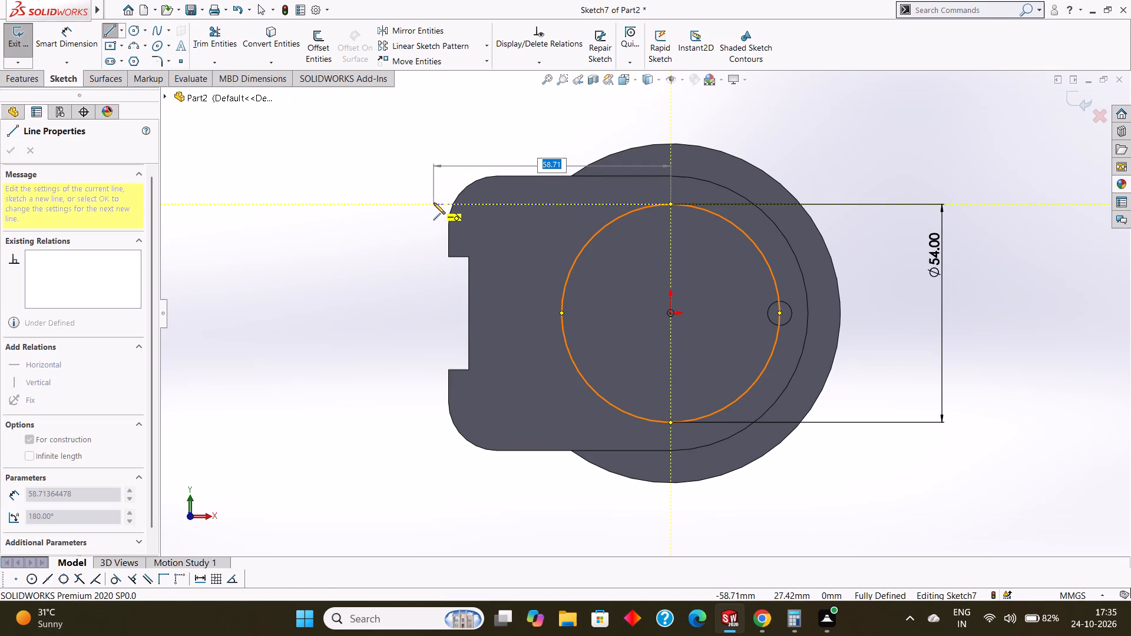
{"action": "left_click", "coordinate": [434, 203]}
{"action": "key", "text": "Escape"}
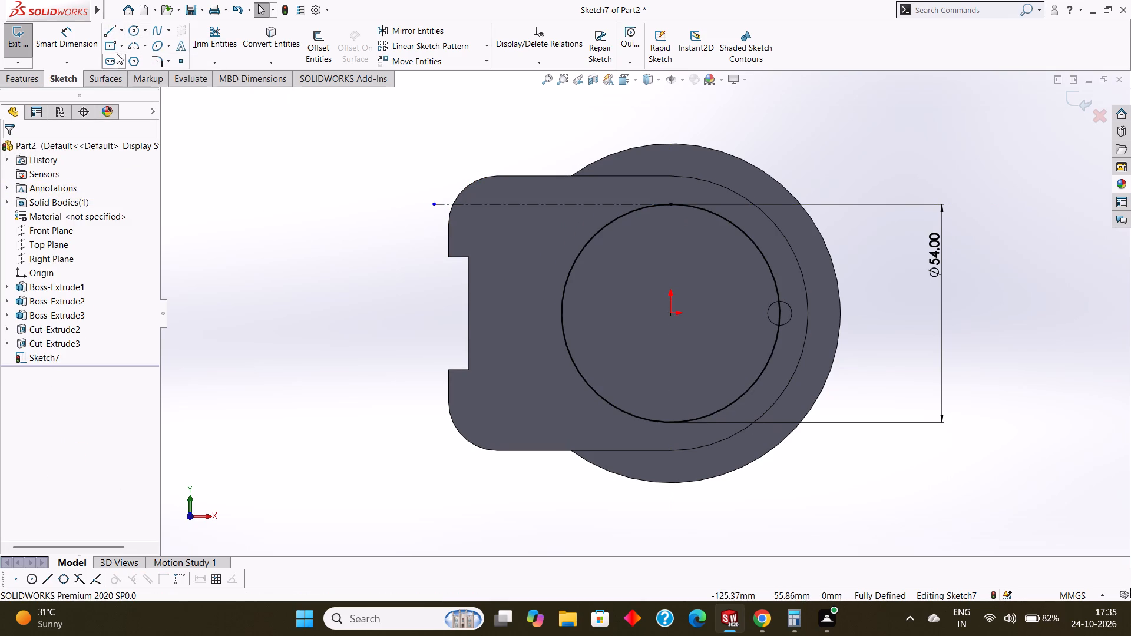
Draw a matching horizontal line about 58.7 mm long from the circle's lowest point and convert it to construction geometry.
{"action": "left_click", "coordinate": [113, 36]}
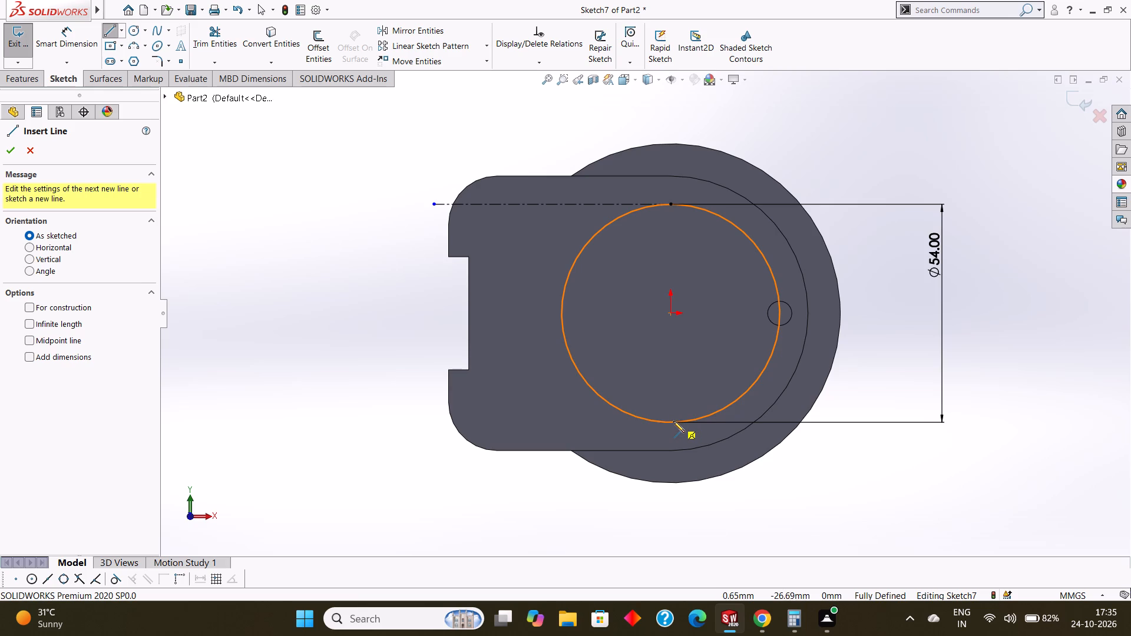
{"action": "left_click", "coordinate": [672, 422]}
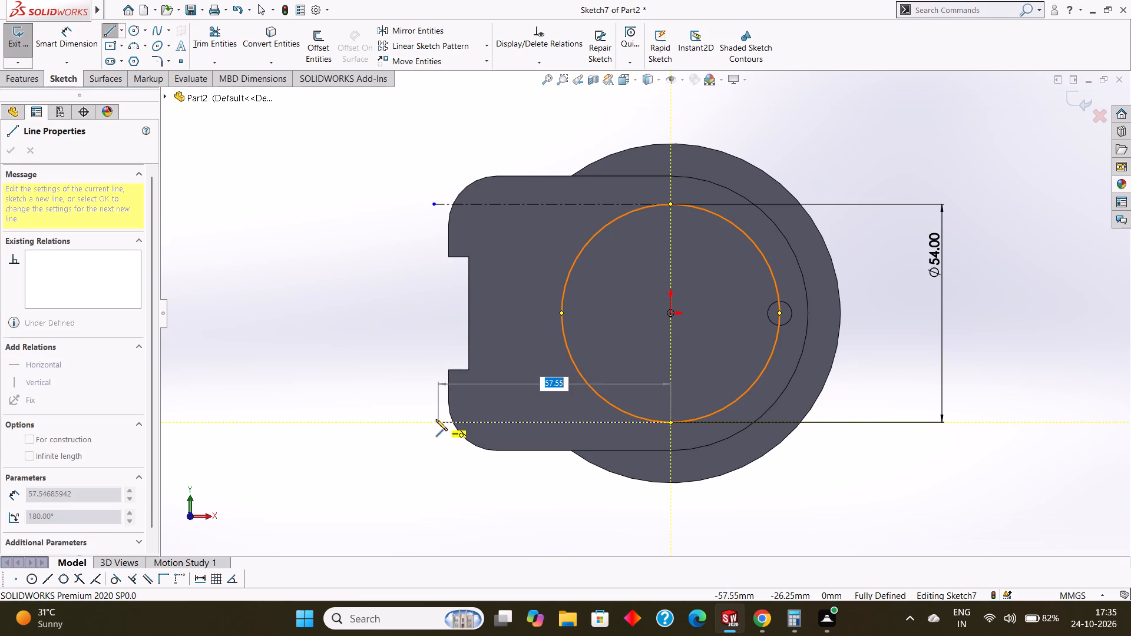
{"action": "left_click", "coordinate": [435, 419]}
{"action": "key", "text": "Escape"}
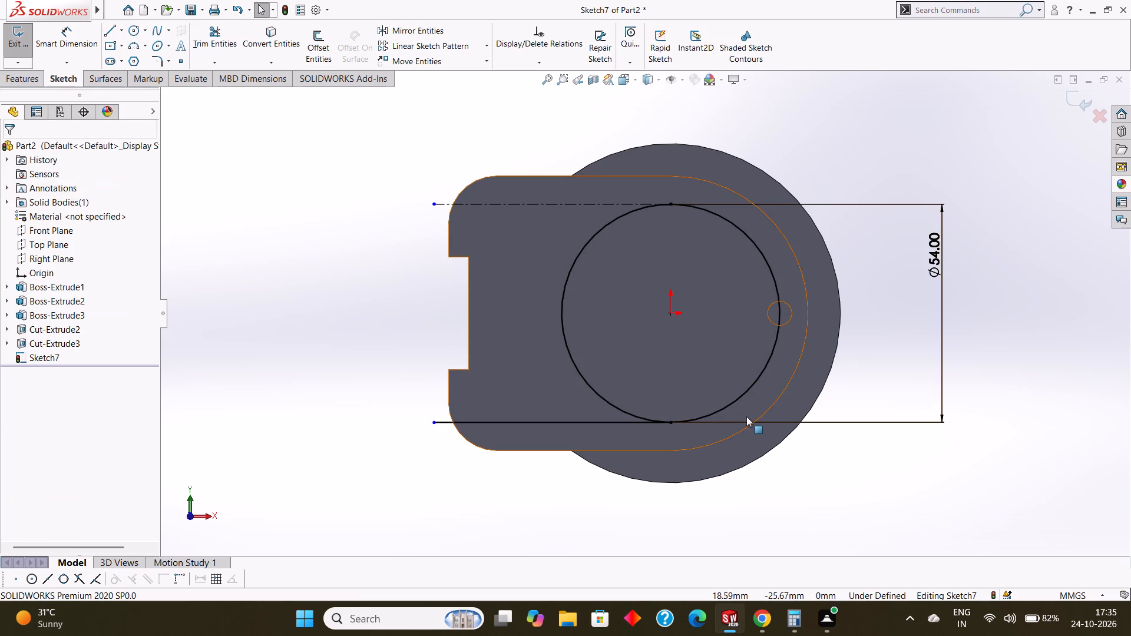
{"action": "scroll", "coordinate": [746, 416], "scroll_direction": "up", "scroll_amount": 1}
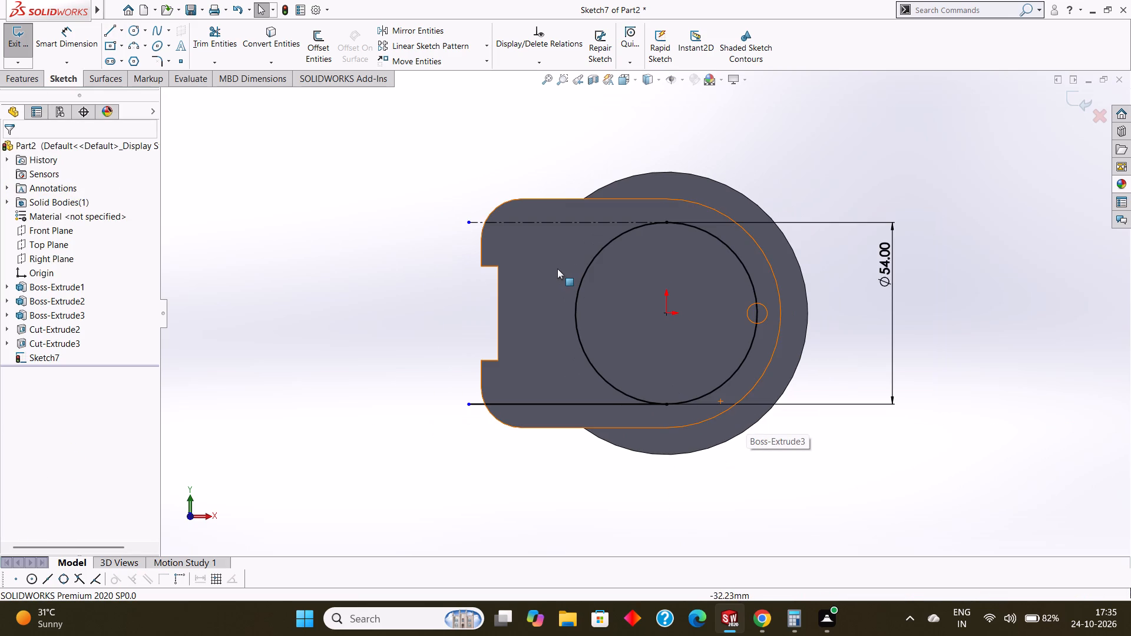
{"action": "right_click", "coordinate": [588, 401]}
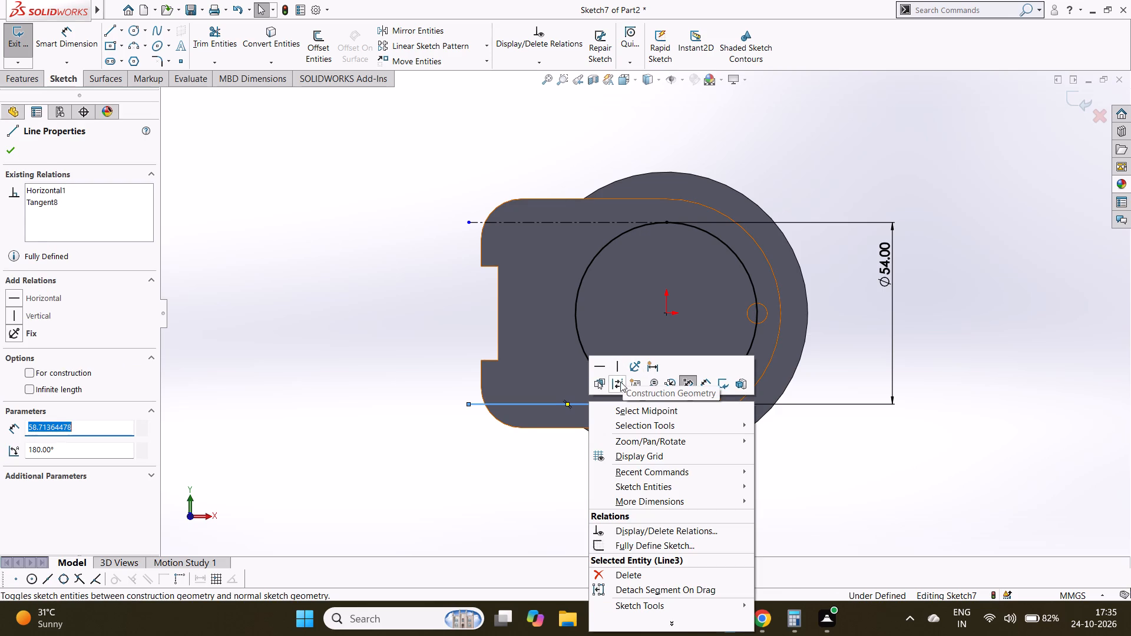
{"action": "left_click", "coordinate": [620, 382]}
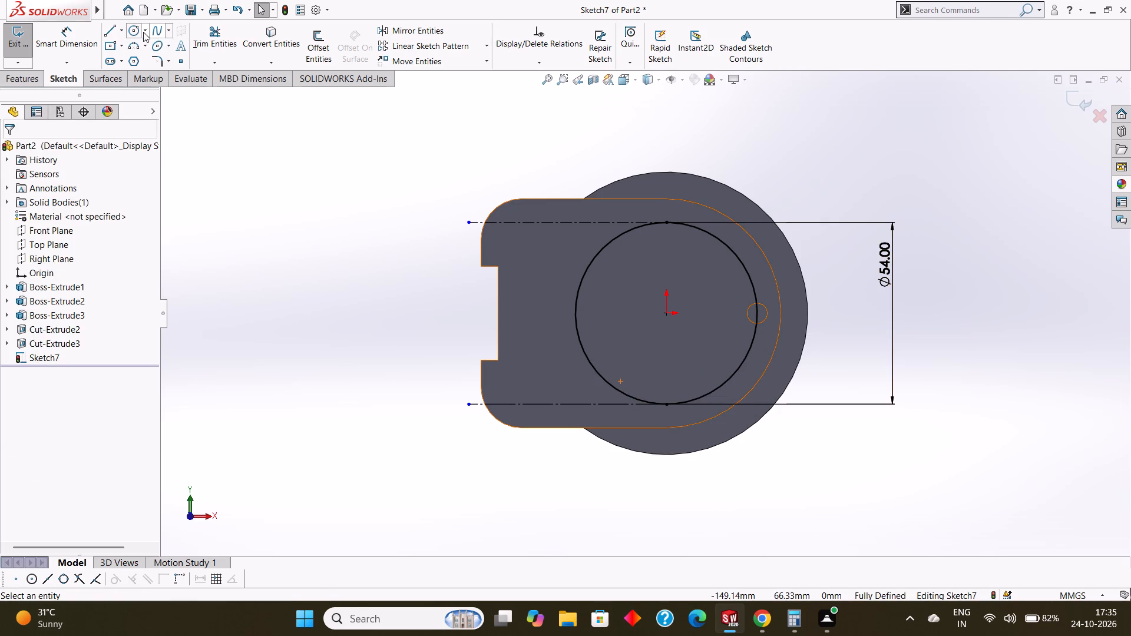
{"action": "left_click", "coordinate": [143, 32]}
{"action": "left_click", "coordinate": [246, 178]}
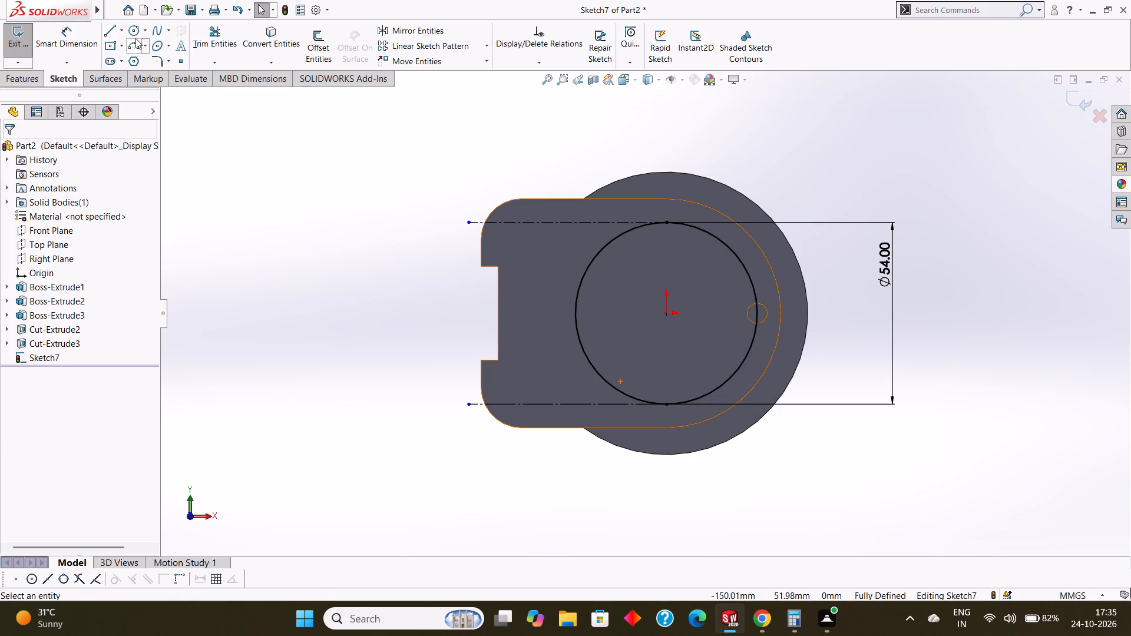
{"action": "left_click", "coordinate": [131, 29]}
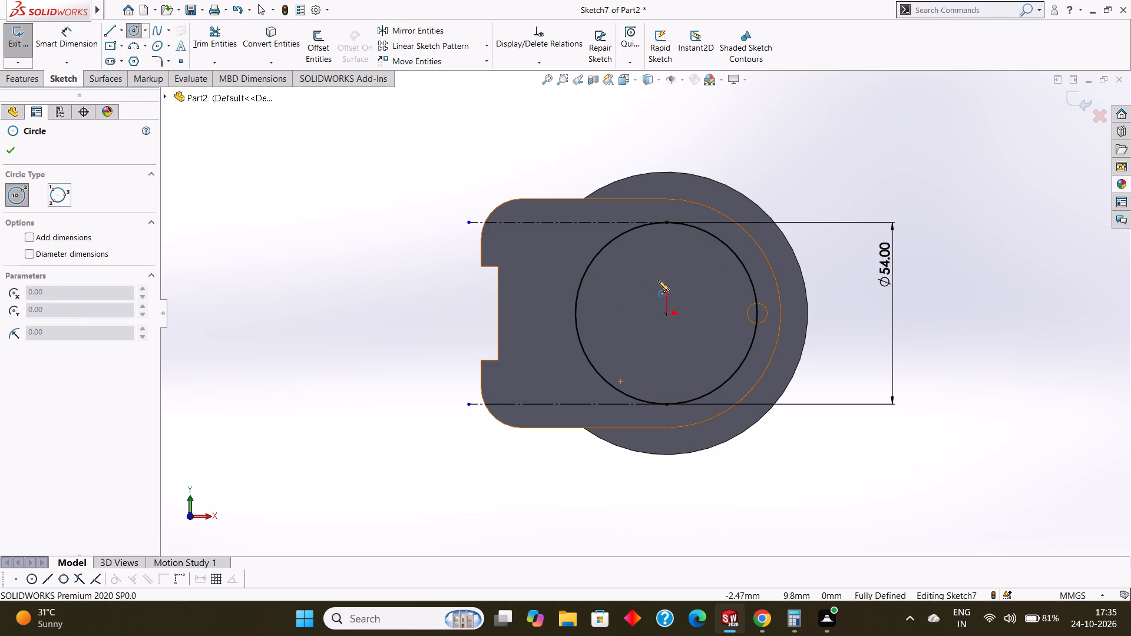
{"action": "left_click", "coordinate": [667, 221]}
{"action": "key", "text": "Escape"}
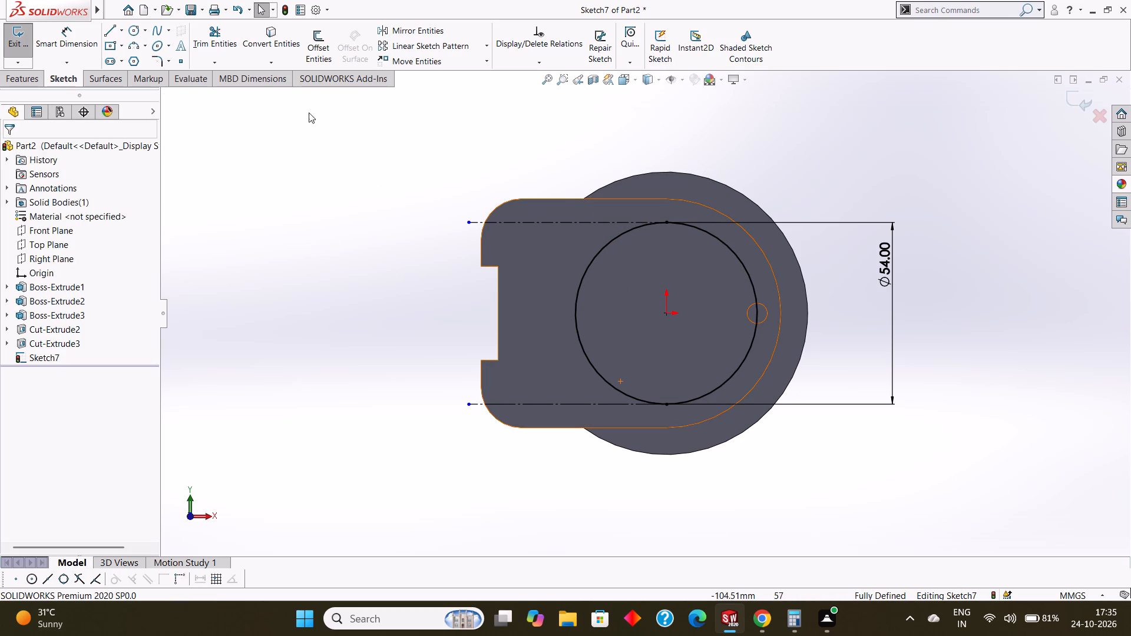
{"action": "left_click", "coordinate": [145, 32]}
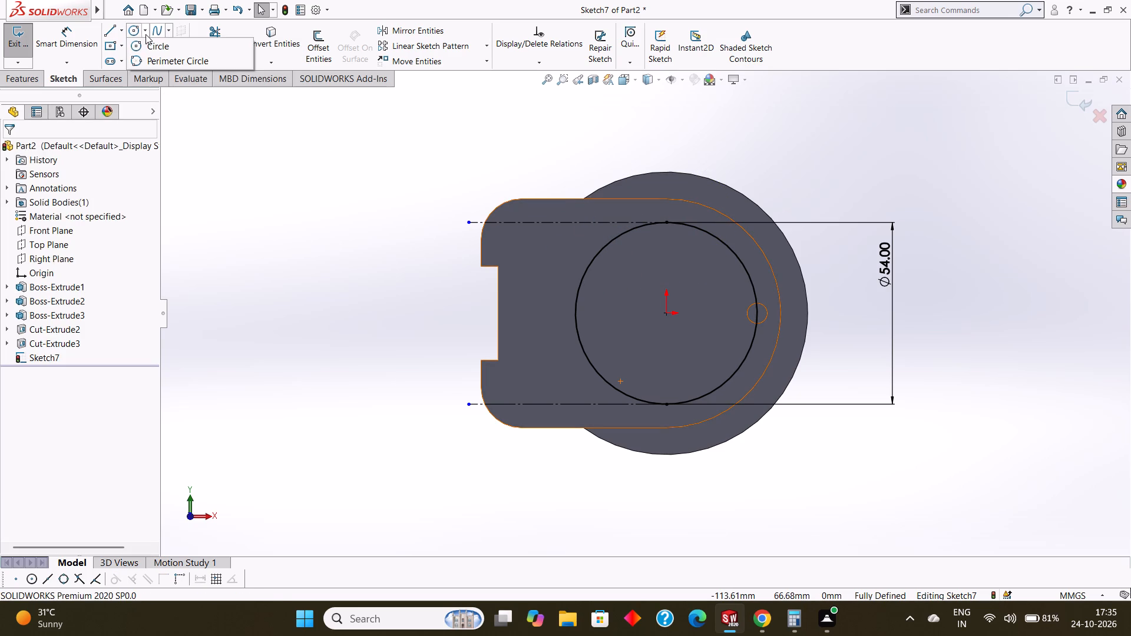
Draw a 27 mm centerline from the origin to the circle's upper-right portion, at about 49° to the horizontal.
{"action": "left_click", "coordinate": [124, 61]}
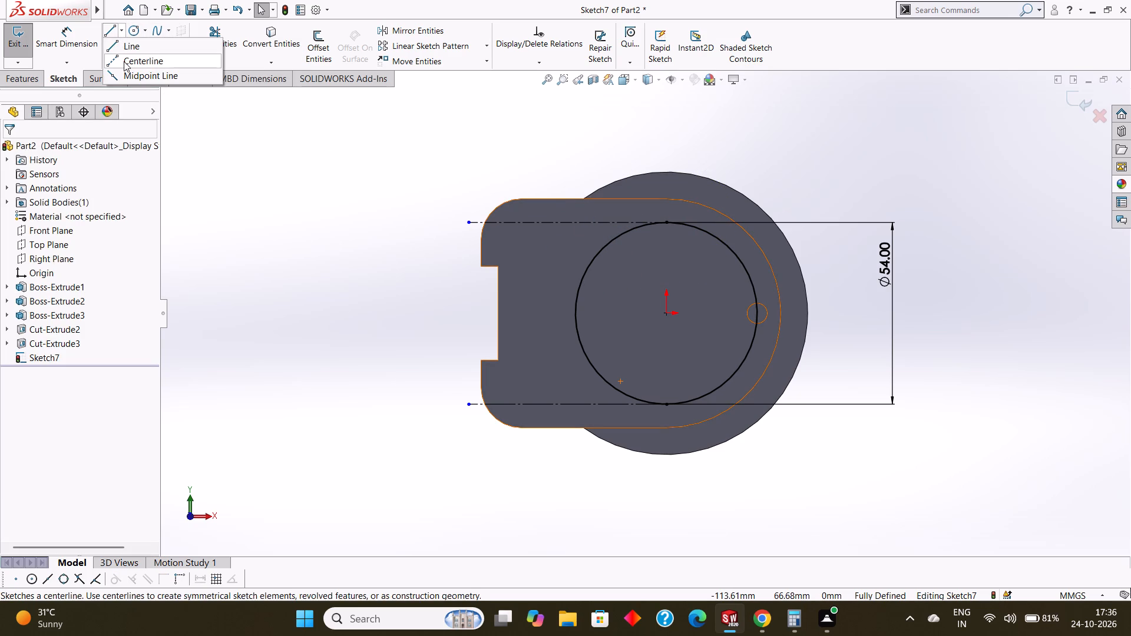
{"action": "left_click", "coordinate": [667, 313]}
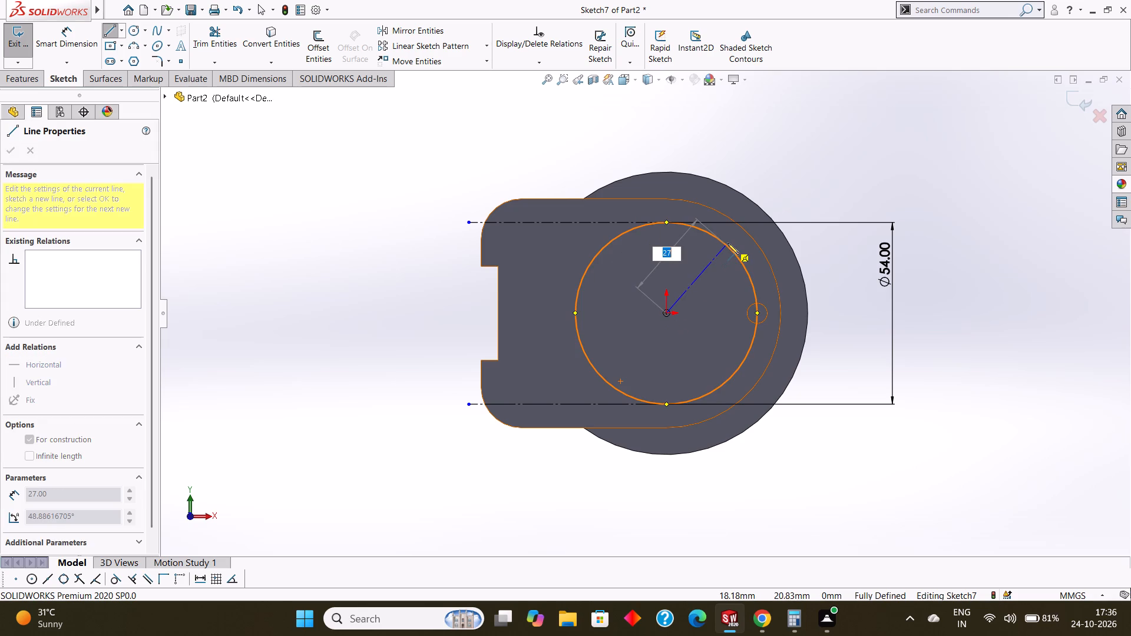
{"action": "left_click", "coordinate": [727, 243]}
{"action": "key", "text": "Escape"}
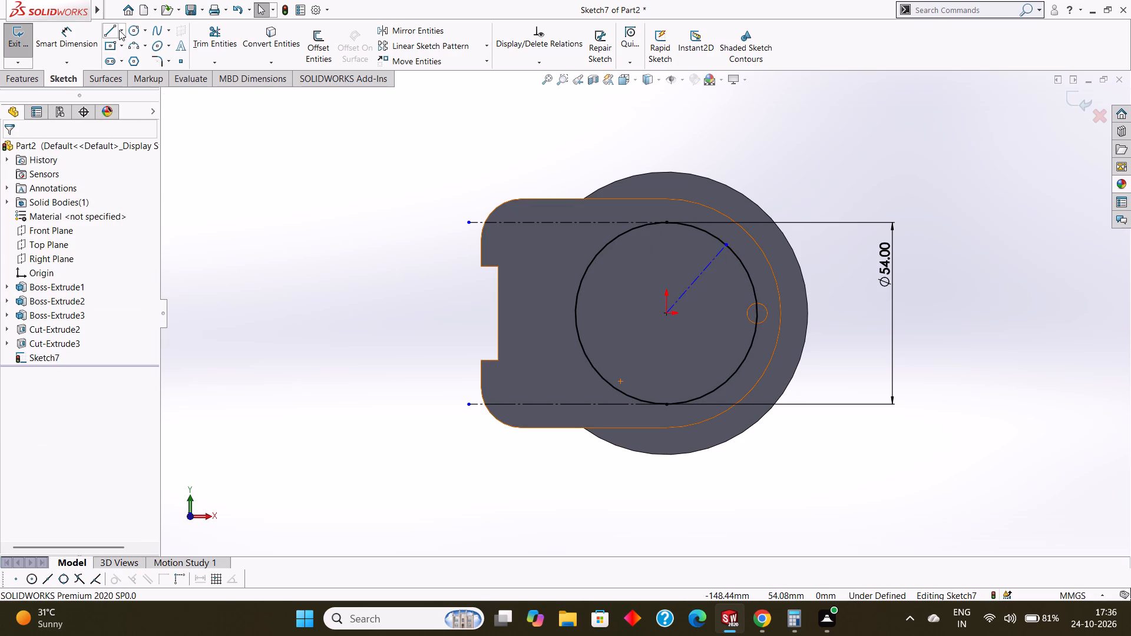
Draw a 27 mm centerline from the origin to the 54 mm circle's lower-right portion, about 39° below the horizontal.
{"action": "left_click", "coordinate": [119, 30]}
{"action": "left_click", "coordinate": [131, 60]}
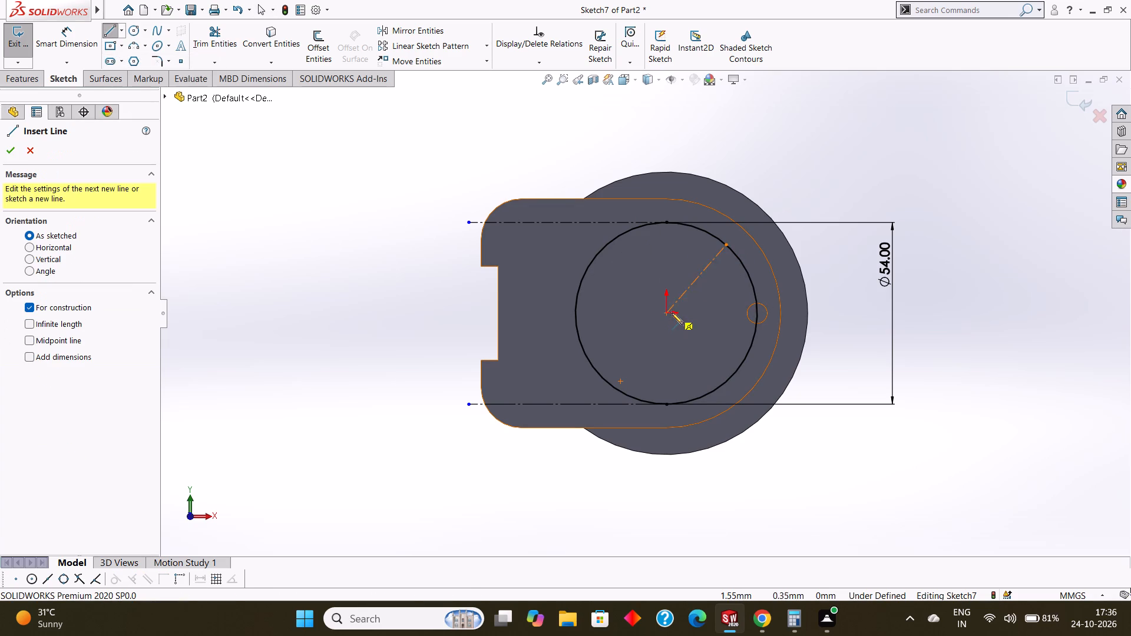
{"action": "left_click", "coordinate": [668, 316]}
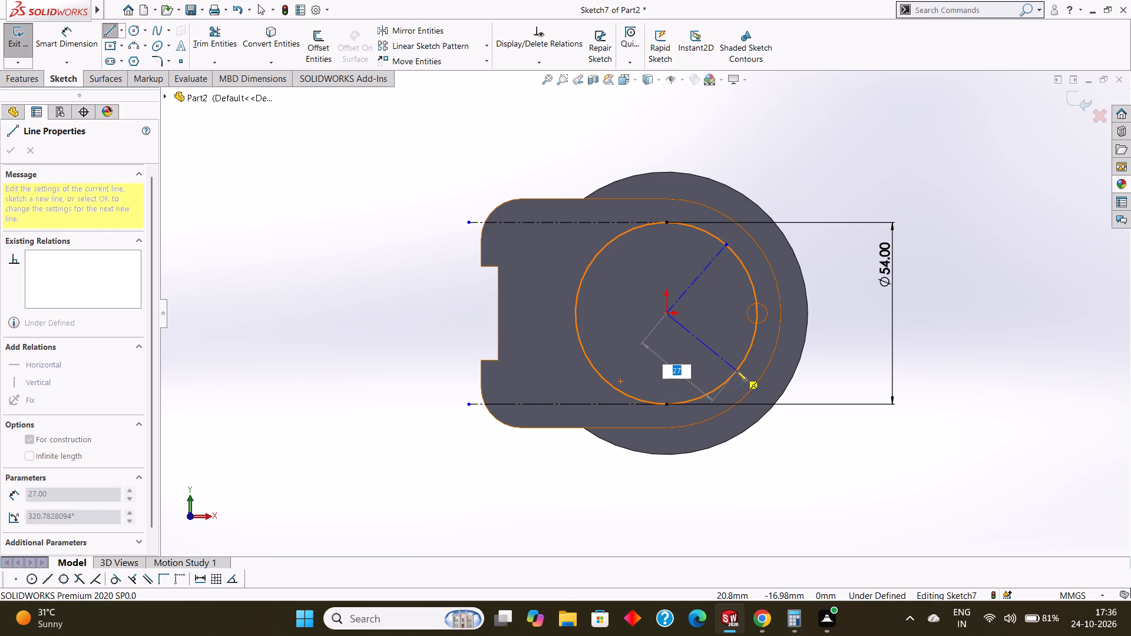
{"action": "left_click", "coordinate": [736, 370]}
{"action": "key", "text": "Escape"}
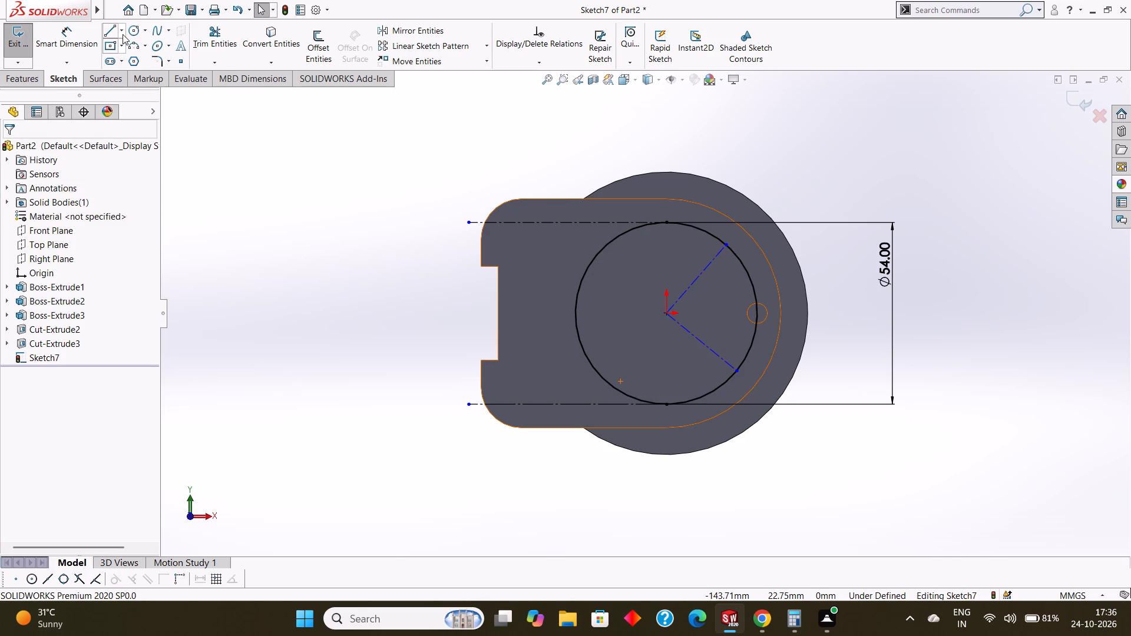
Draw a horizontal 27 mm centerline from the origin to the 54 mm circle's rightmost point.
{"action": "left_click", "coordinate": [123, 34]}
{"action": "left_click", "coordinate": [130, 58]}
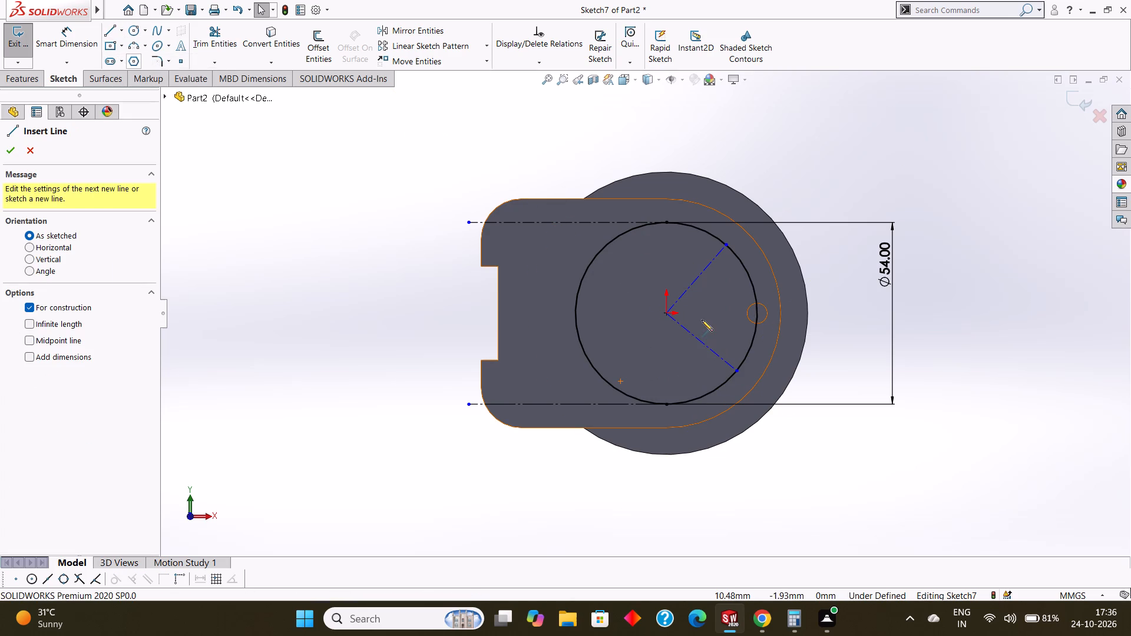
{"action": "left_click", "coordinate": [668, 312]}
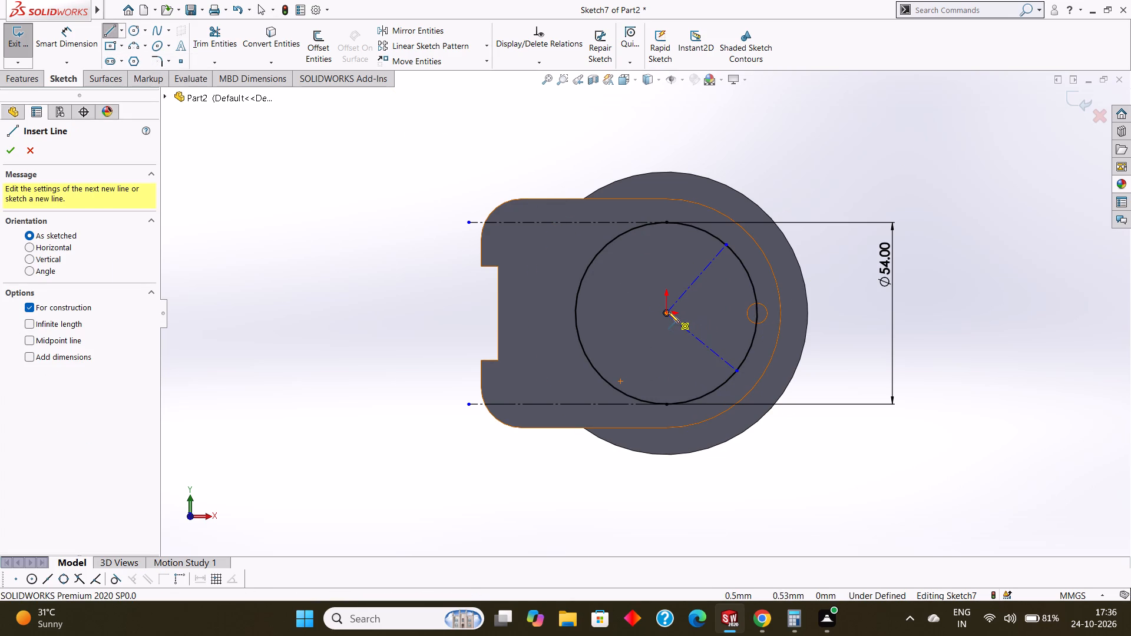
{"action": "left_click", "coordinate": [757, 311]}
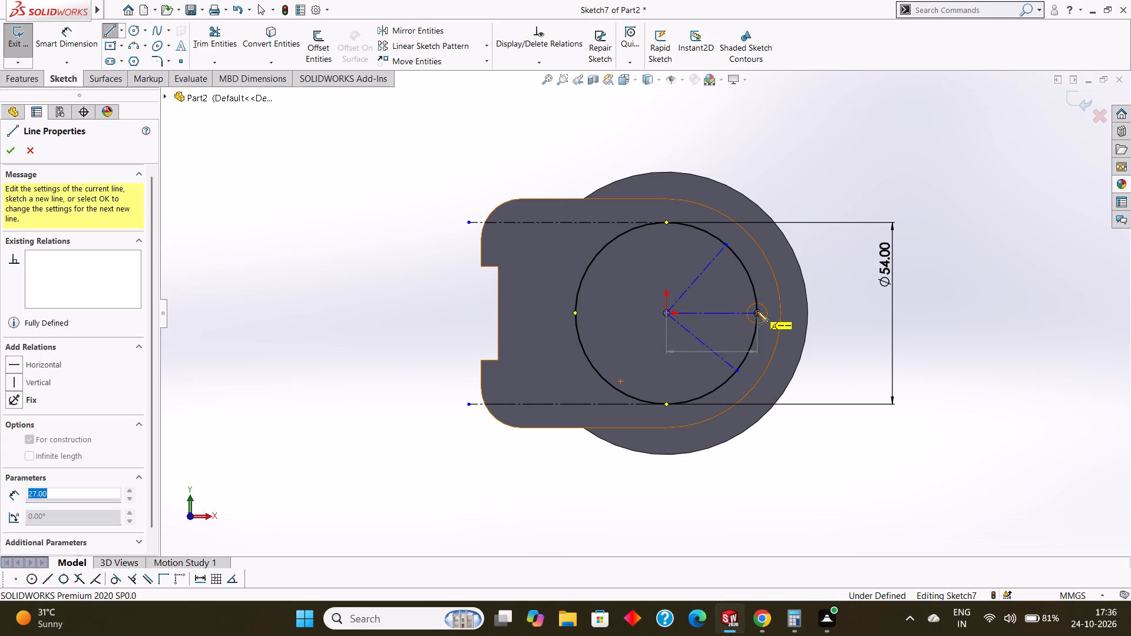
{"action": "key", "text": "Escape"}
{"action": "key", "text": "Escape"}
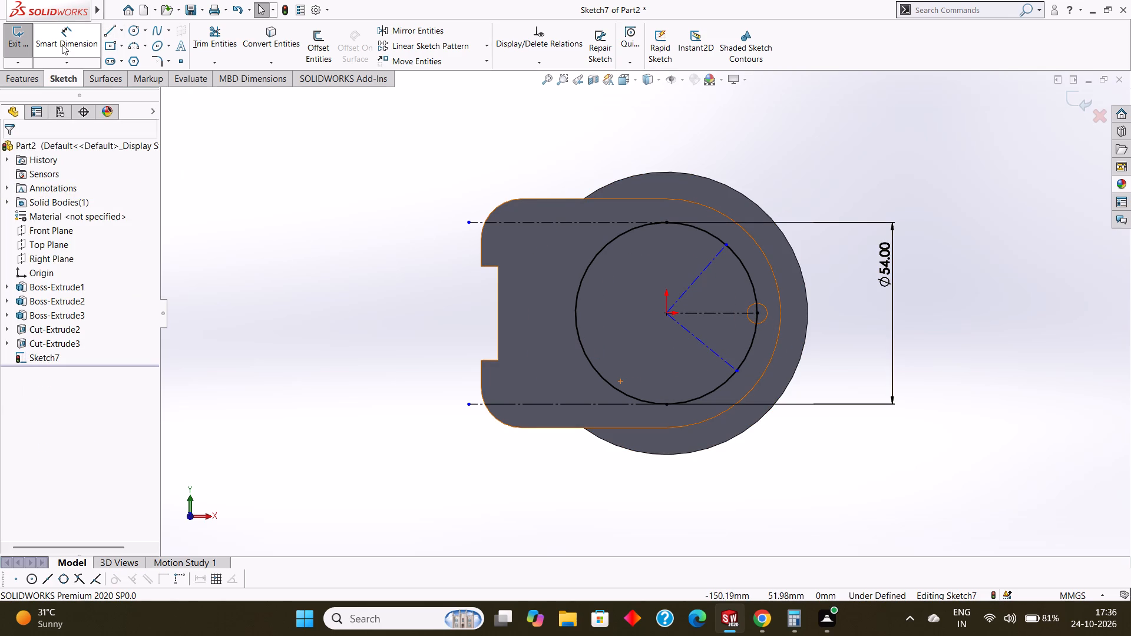
Dimension the angle between the horizontal centerline and the upper slanted centerline as 45°.
{"action": "left_click", "coordinate": [62, 44]}
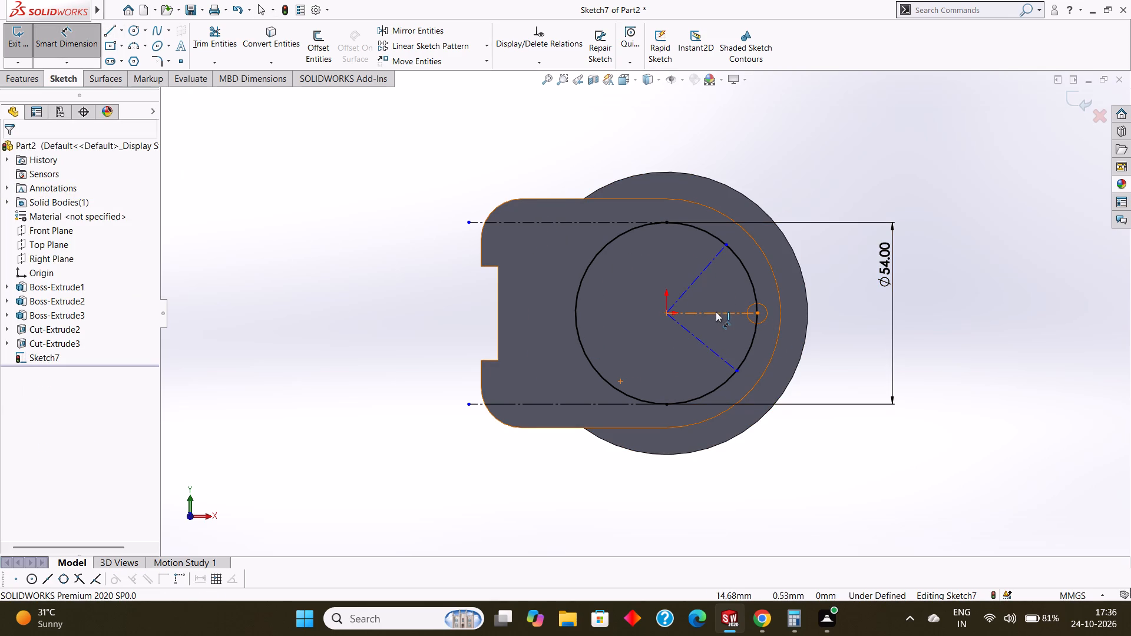
{"action": "left_click", "coordinate": [716, 312]}
{"action": "left_click", "coordinate": [703, 269]}
{"action": "left_click", "coordinate": [725, 284]}
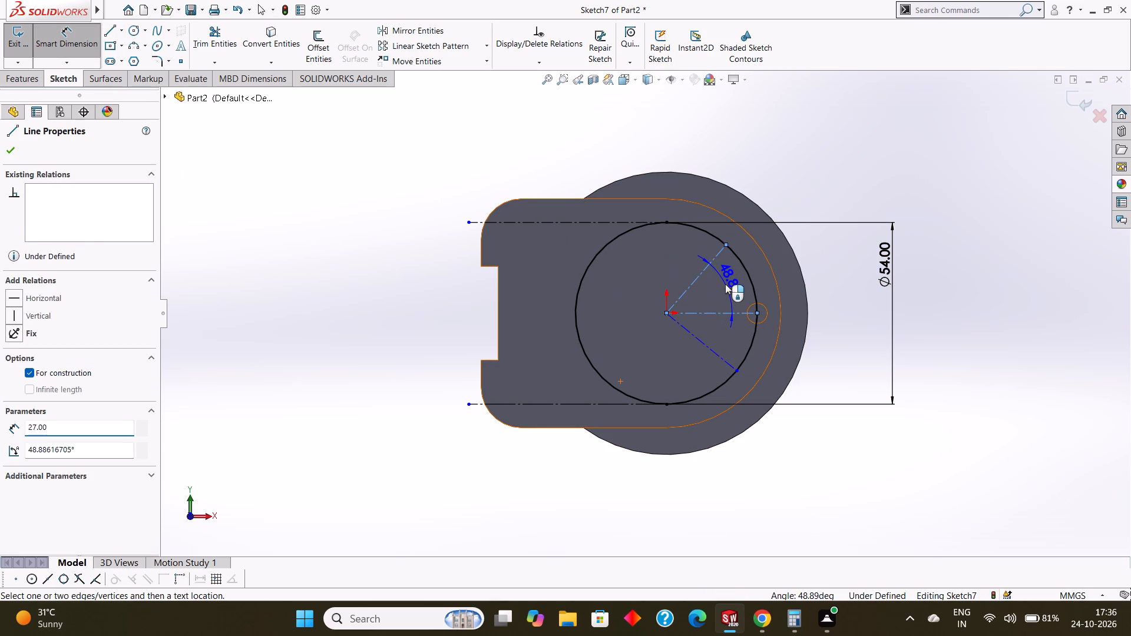
{"action": "type", "text": "45"}
{"action": "key", "text": "Return"}
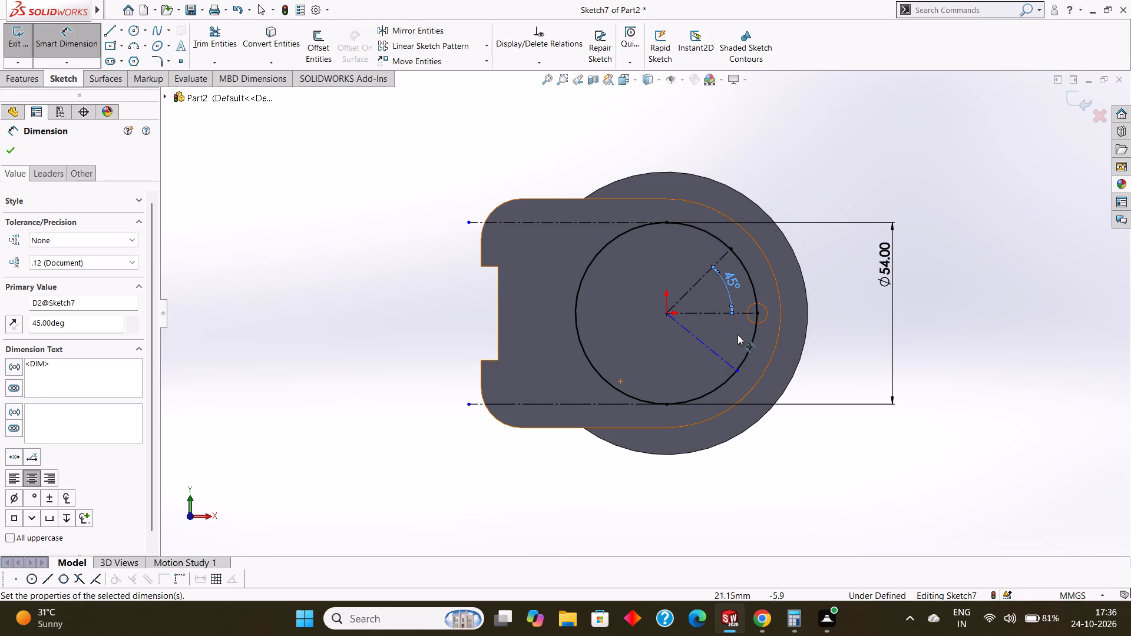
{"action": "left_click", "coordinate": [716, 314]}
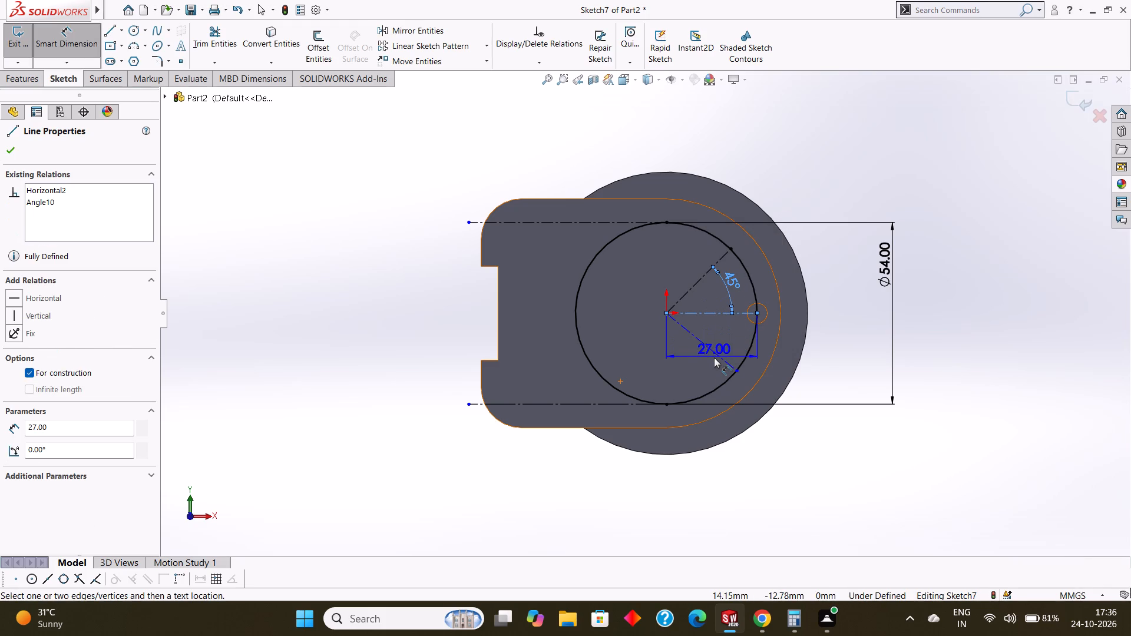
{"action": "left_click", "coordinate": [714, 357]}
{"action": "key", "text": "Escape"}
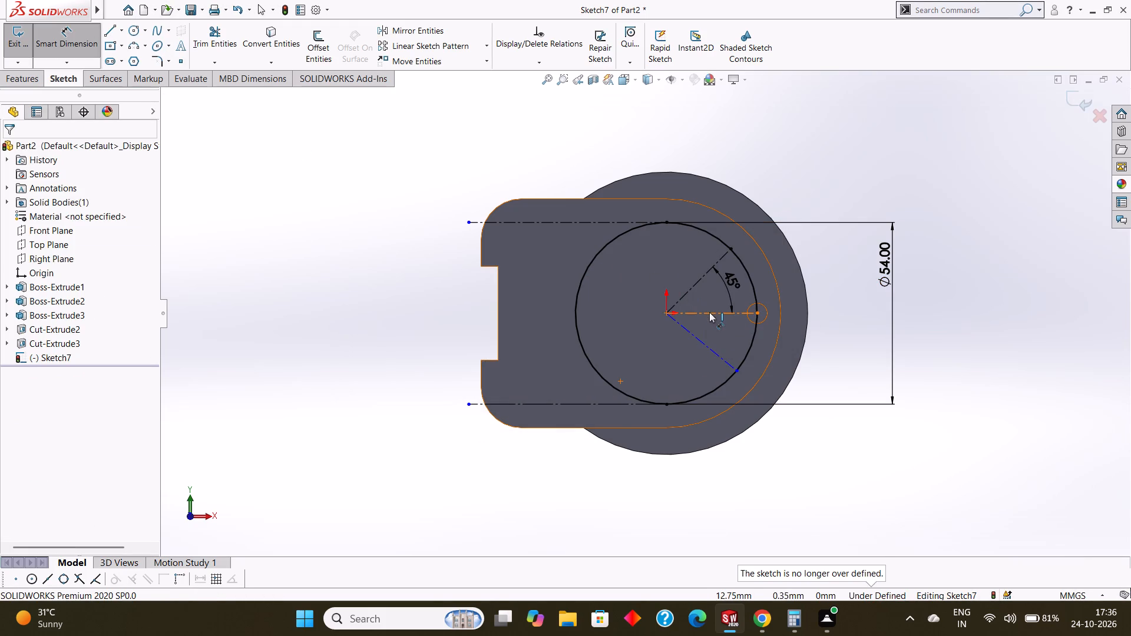
Dimension the angle between the horizontal centerline and the lower slanted centerline as 45°.
{"action": "left_click", "coordinate": [709, 312]}
{"action": "left_click", "coordinate": [710, 347]}
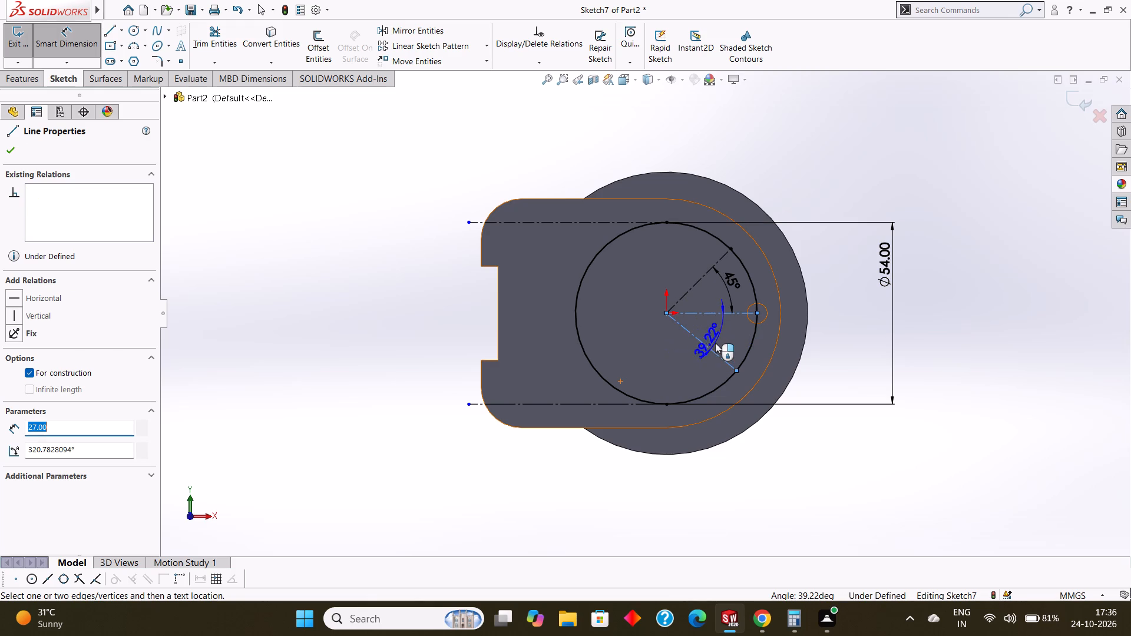
{"action": "left_click", "coordinate": [720, 335]}
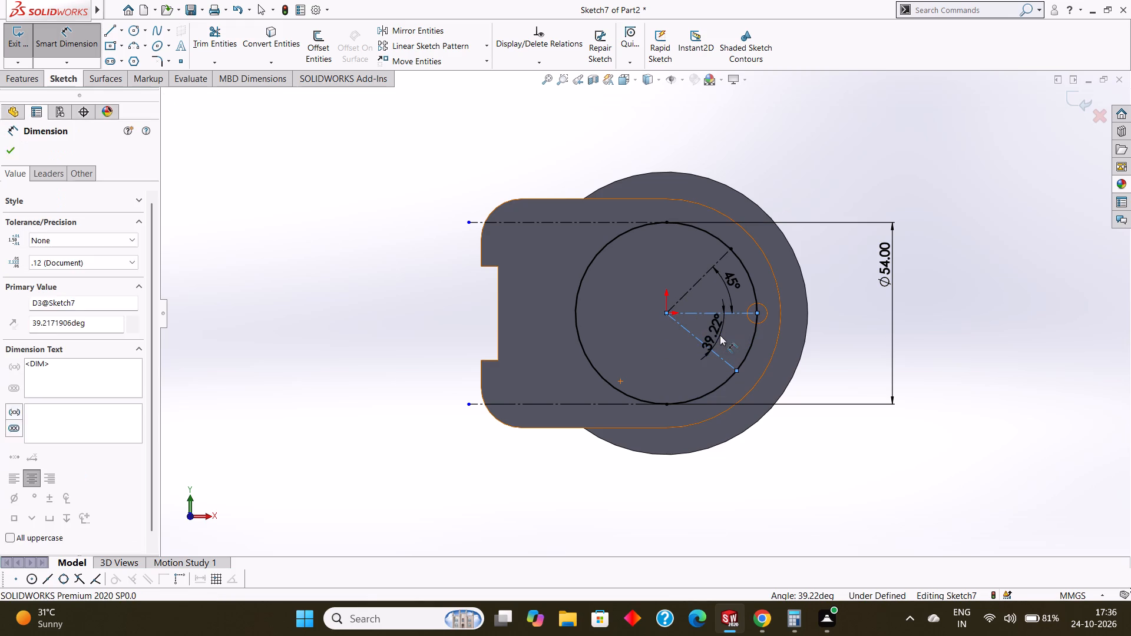
{"action": "type", "text": "45"}
{"action": "key", "text": "Return"}
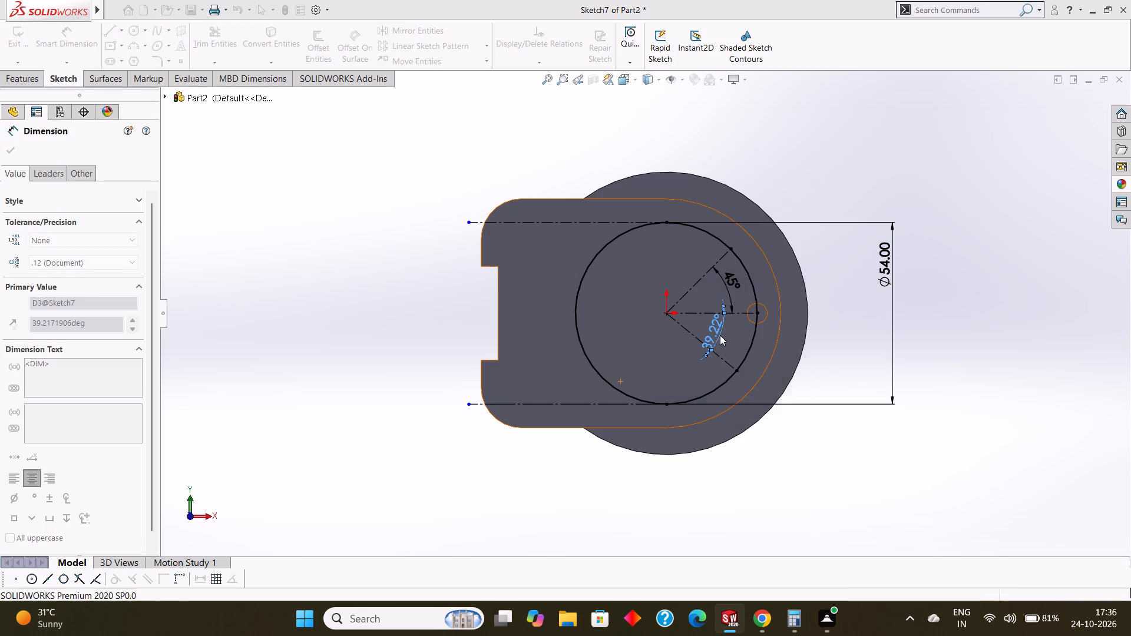
{"action": "key", "text": "Escape"}
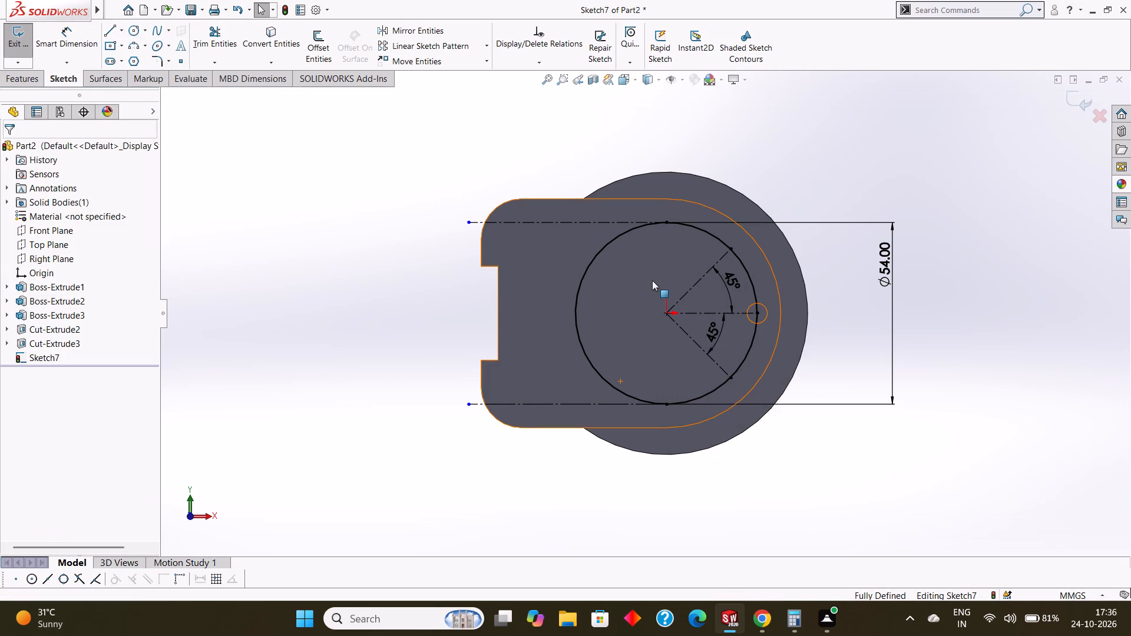
Draw a circle of 3 mm radius centered where the upper 45° centerline meets the 54 mm circle.
{"action": "scroll", "coordinate": [647, 236], "scroll_direction": "down", "scroll_amount": 3}
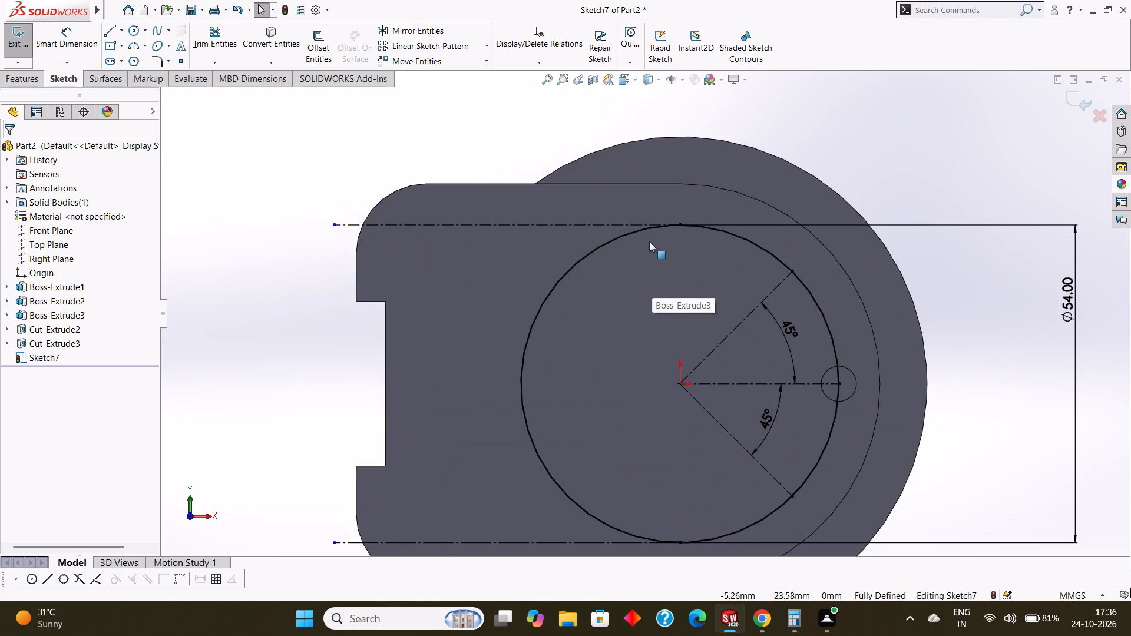
{"action": "scroll", "coordinate": [653, 252], "scroll_direction": "up", "scroll_amount": 1}
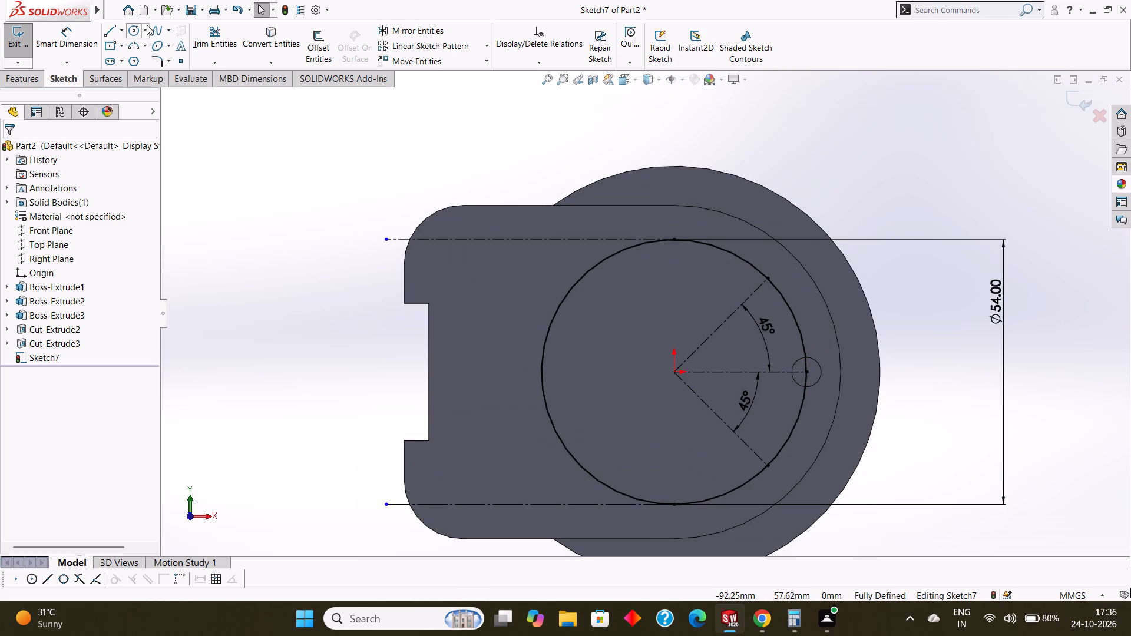
{"action": "left_click", "coordinate": [138, 29]}
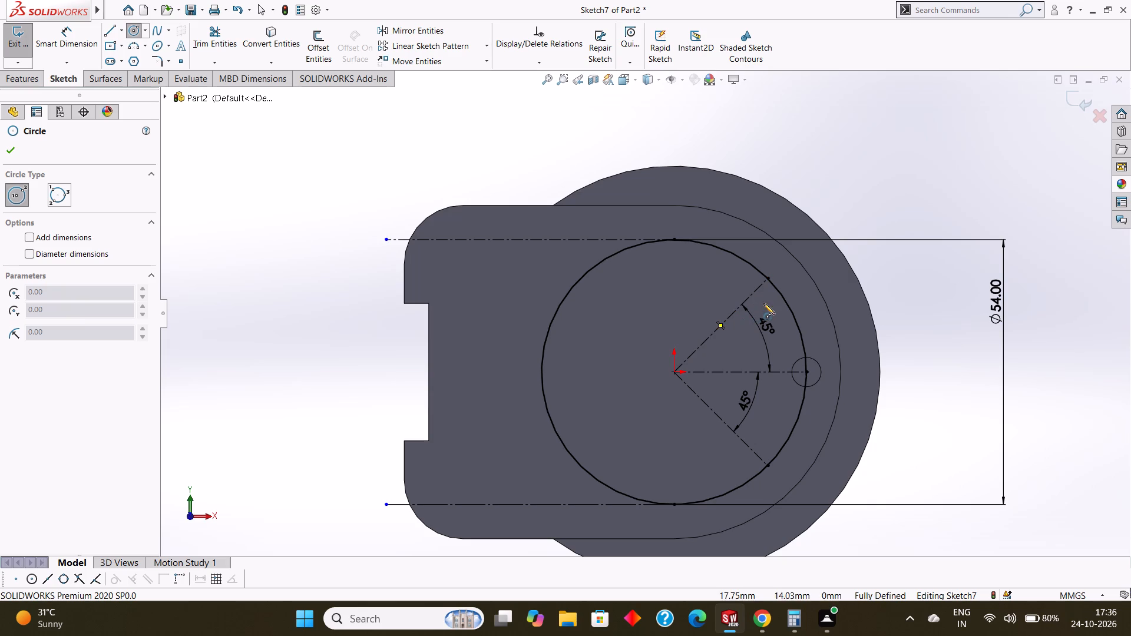
{"action": "left_click_drag", "start_coordinate": [768, 280], "coordinate": [773, 289]}
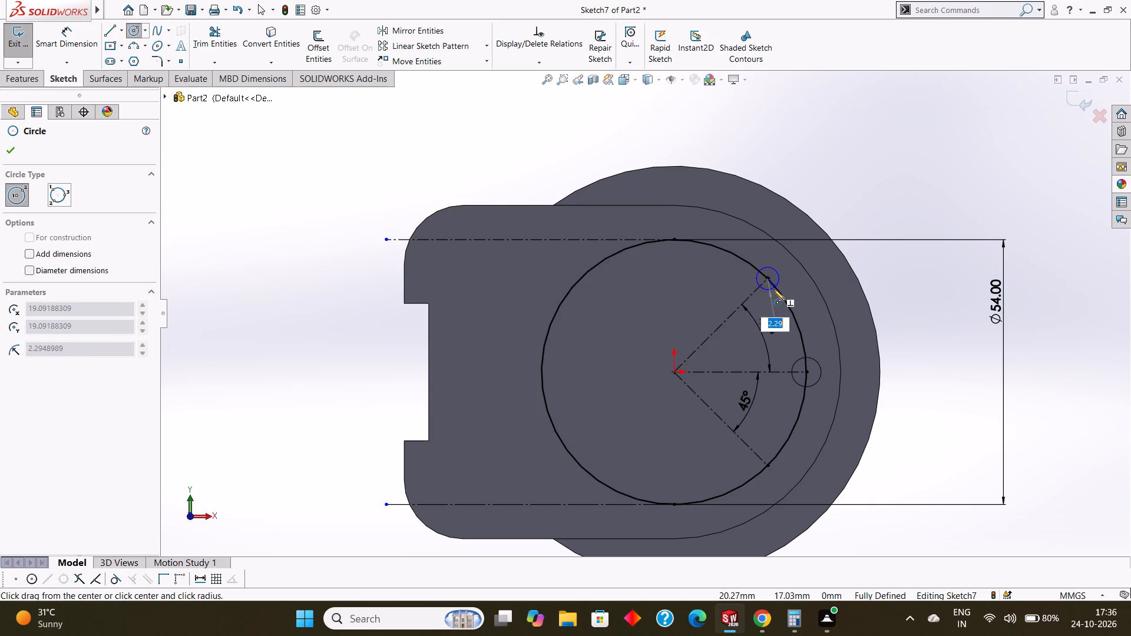
{"action": "left_click_drag", "start_coordinate": [773, 289], "coordinate": [775, 291]}
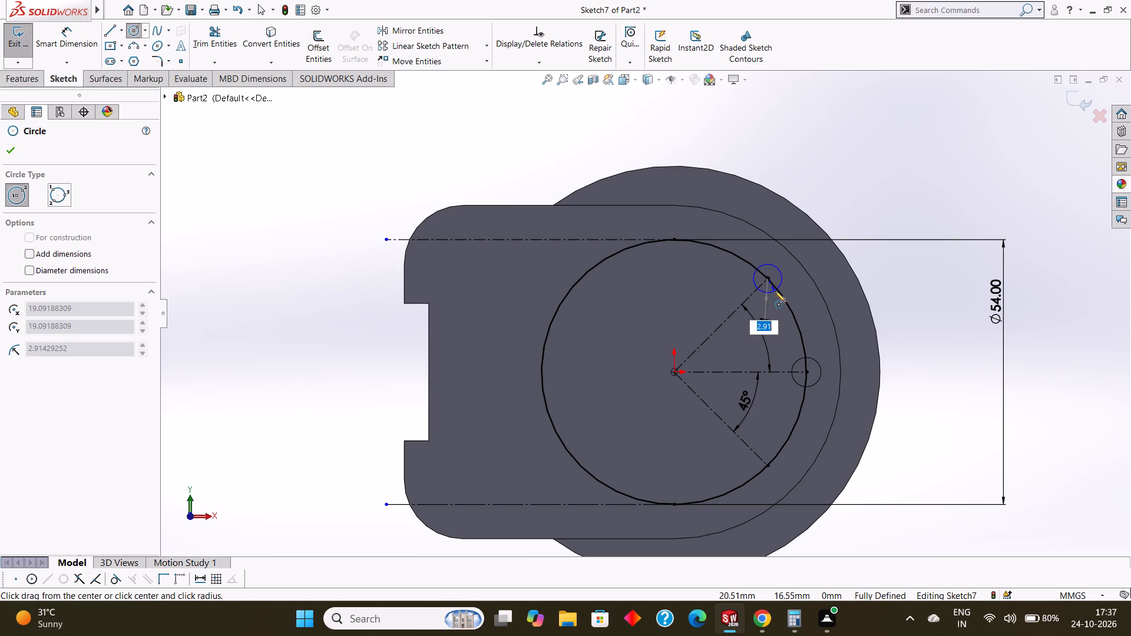
{"action": "key", "text": "BackSpace"}
{"action": "key", "text": "3"}
{"action": "key", "text": "Return"}
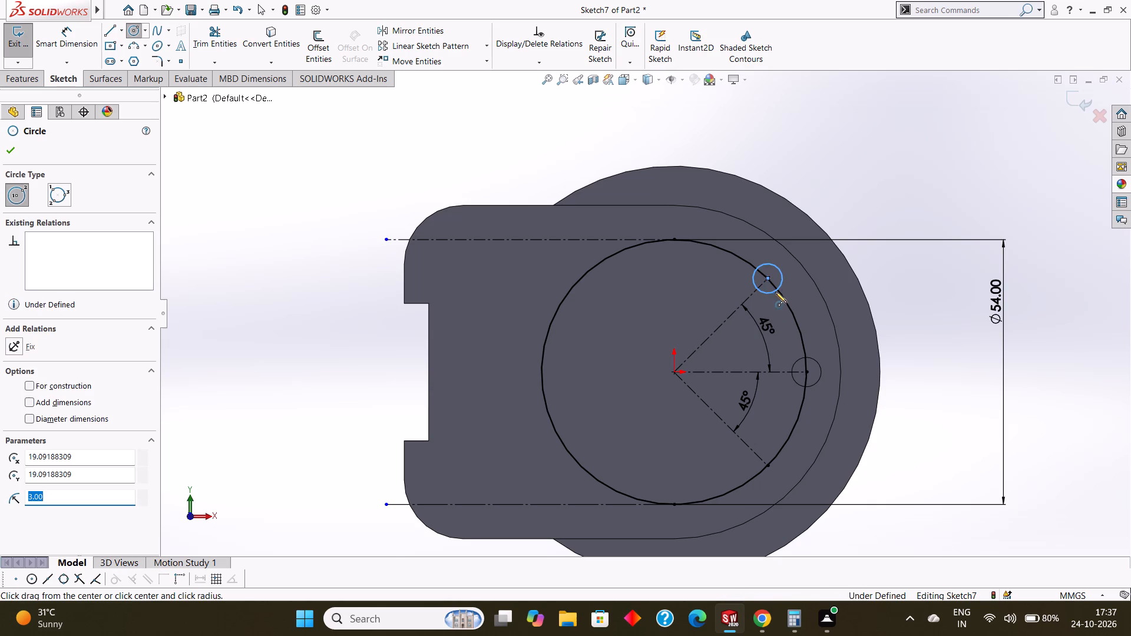
Draw a matching circle of 3 mm radius centered where the lower 45° centerline meets the 54 mm circle.
{"action": "left_click_drag", "start_coordinate": [768, 468], "coordinate": [773, 478]}
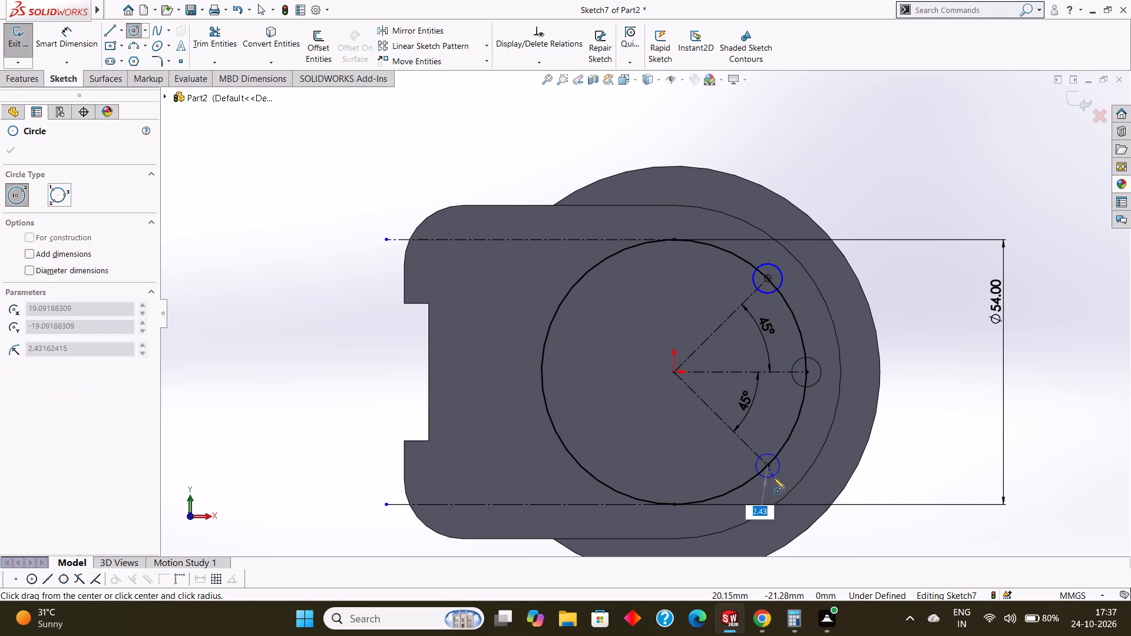
{"action": "left_click_drag", "start_coordinate": [773, 478], "coordinate": [776, 481]}
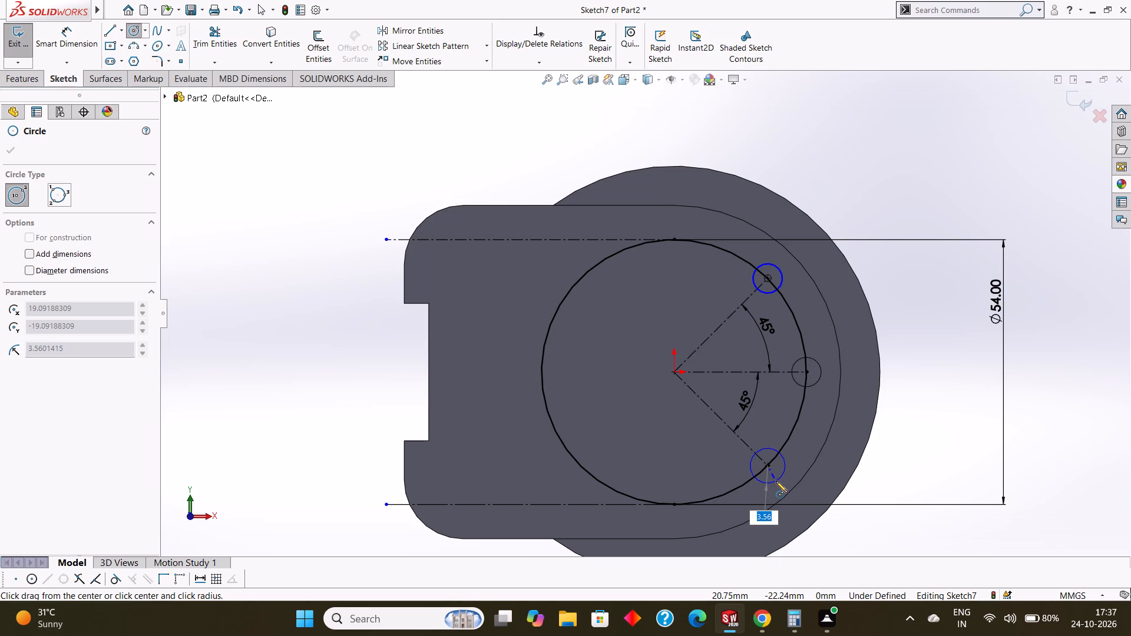
{"action": "key", "text": "BackSpace"}
{"action": "key", "text": "3"}
{"action": "key", "text": "Return"}
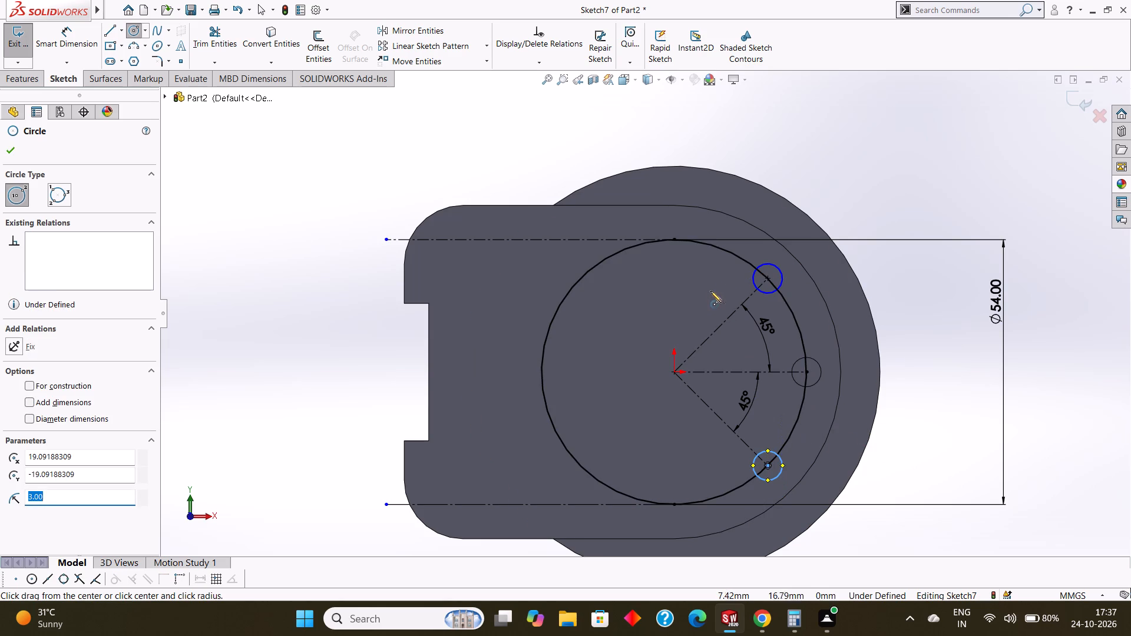
{"action": "key", "text": "Escape"}
{"action": "key", "text": "Escape"}
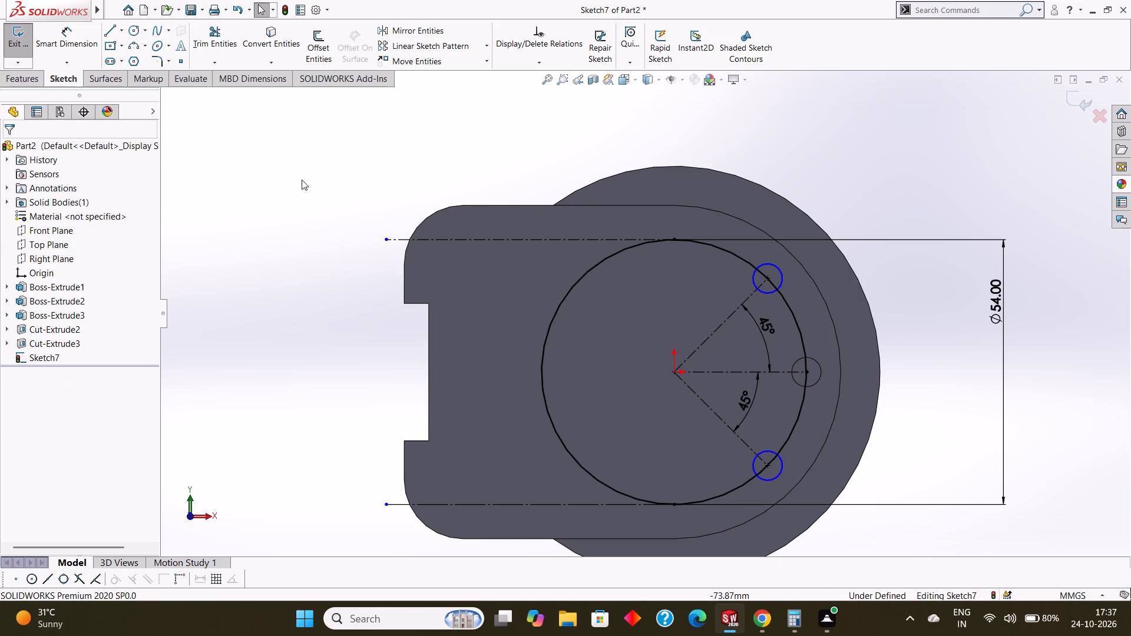
Add diameter dimensions to the two small circles at the ends of the 45° centerlines.
{"action": "left_click", "coordinate": [71, 35]}
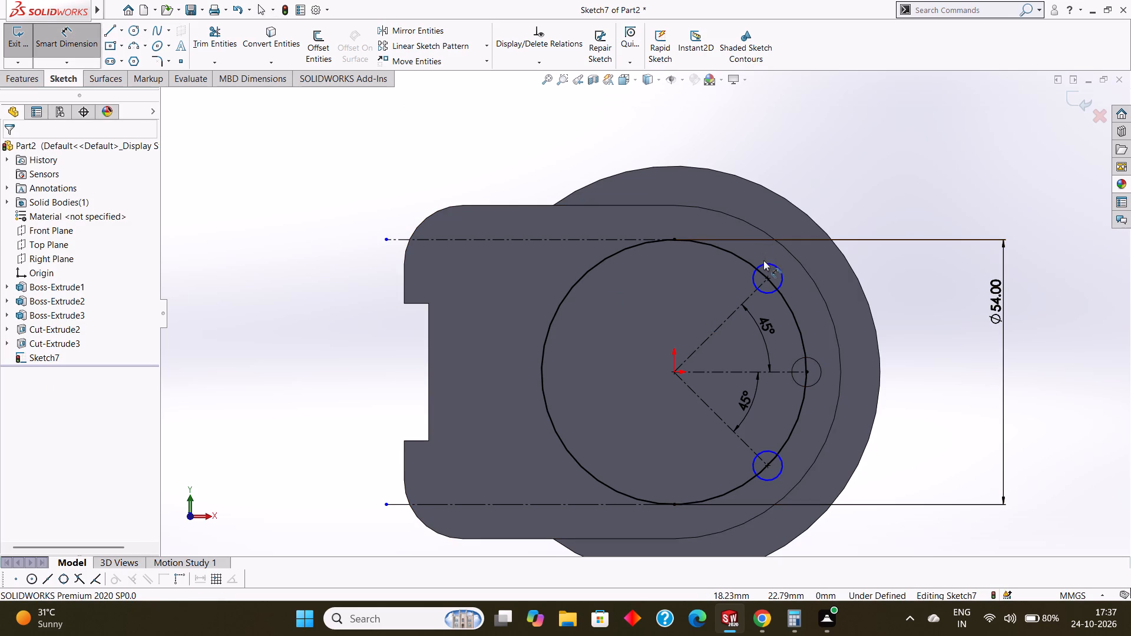
{"action": "left_click", "coordinate": [765, 261]}
{"action": "left_click", "coordinate": [788, 218]}
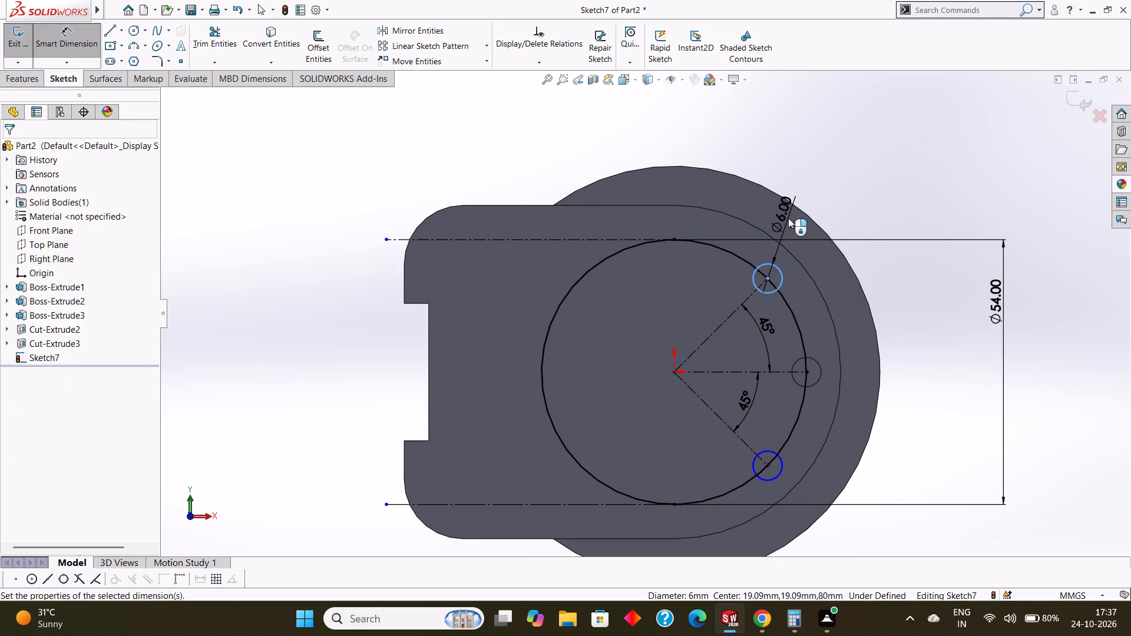
{"action": "left_click", "coordinate": [739, 200]}
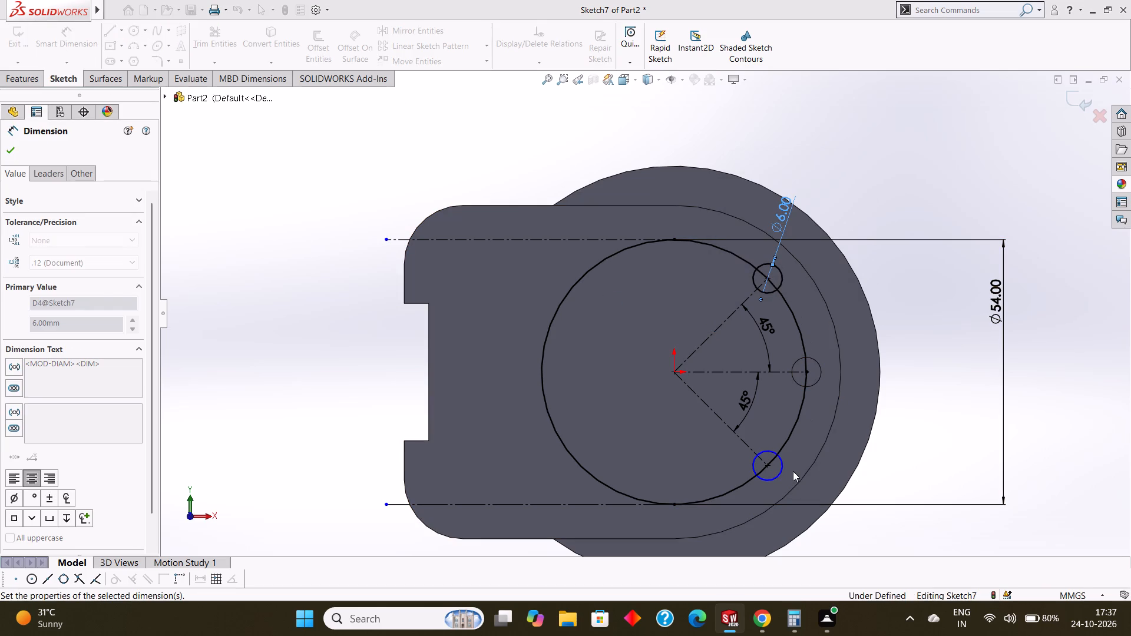
{"action": "left_click", "coordinate": [783, 463]}
{"action": "left_click", "coordinate": [876, 439]}
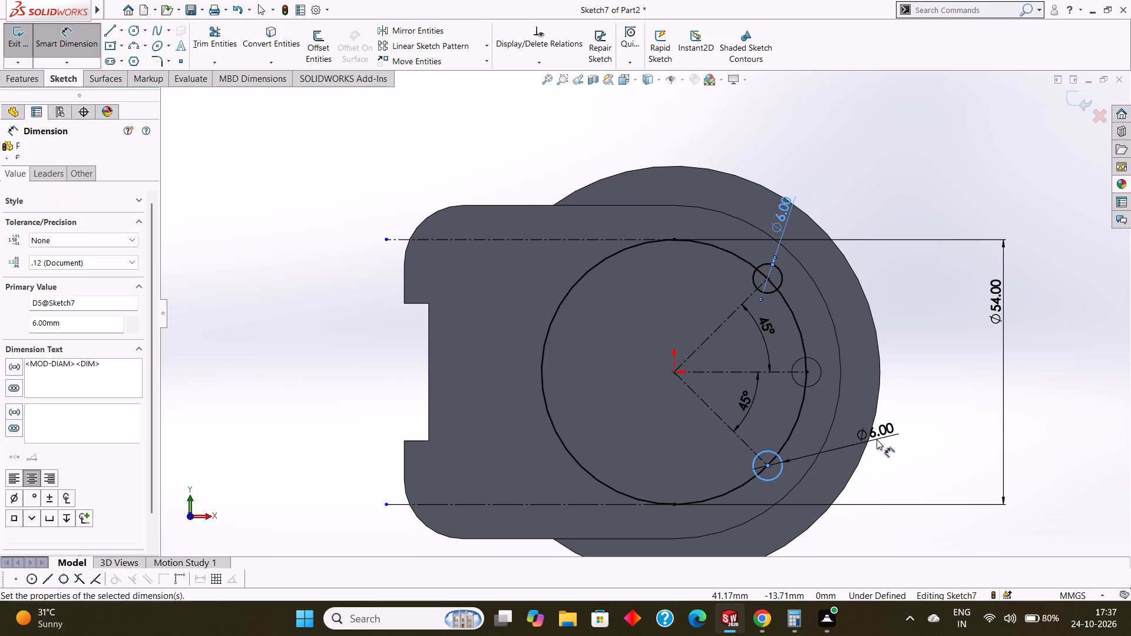
{"action": "left_click", "coordinate": [824, 415]}
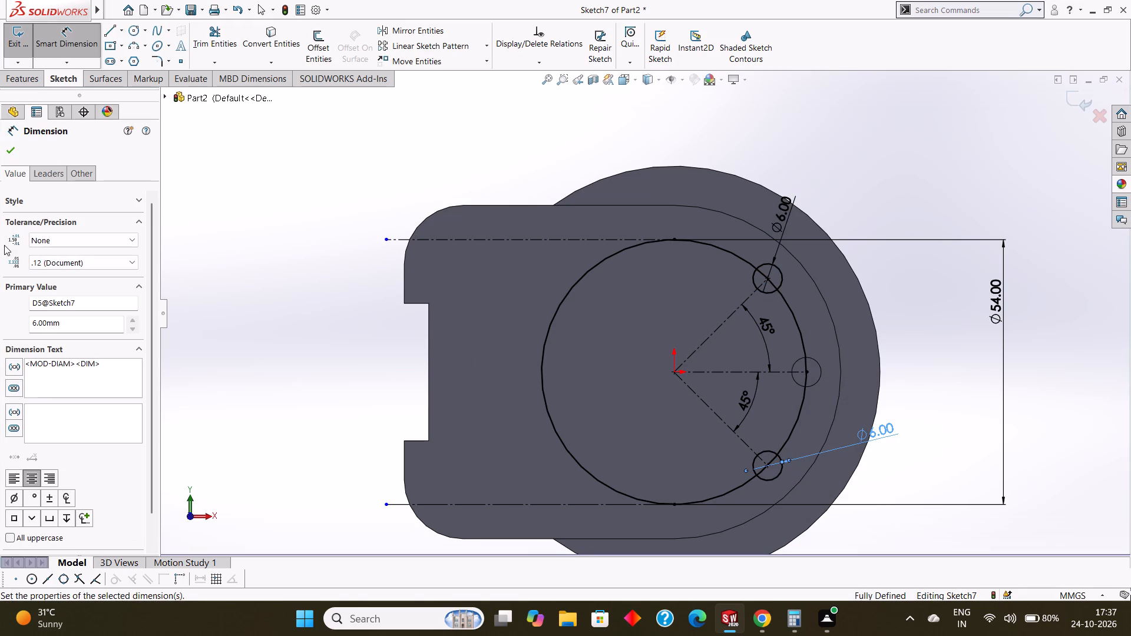
{"action": "left_click", "coordinate": [12, 155]}
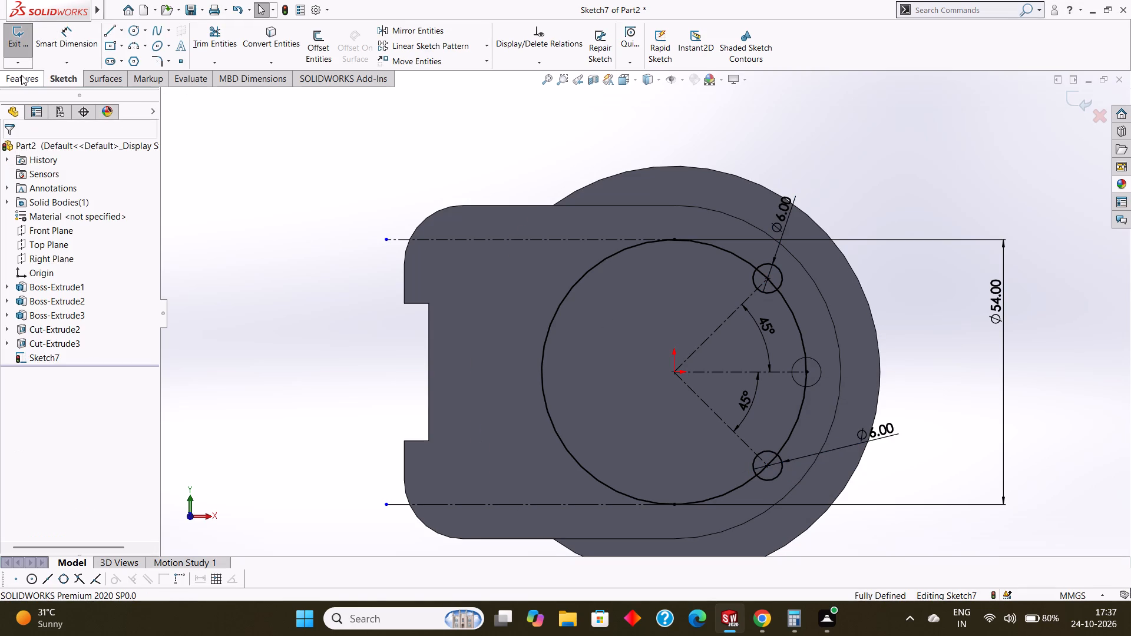
Draw a 12 mm horizontal centerline from the top point of the 54 mm circle toward the notched side of the plate.
{"action": "left_click", "coordinate": [21, 75]}
{"action": "left_click", "coordinate": [57, 74]}
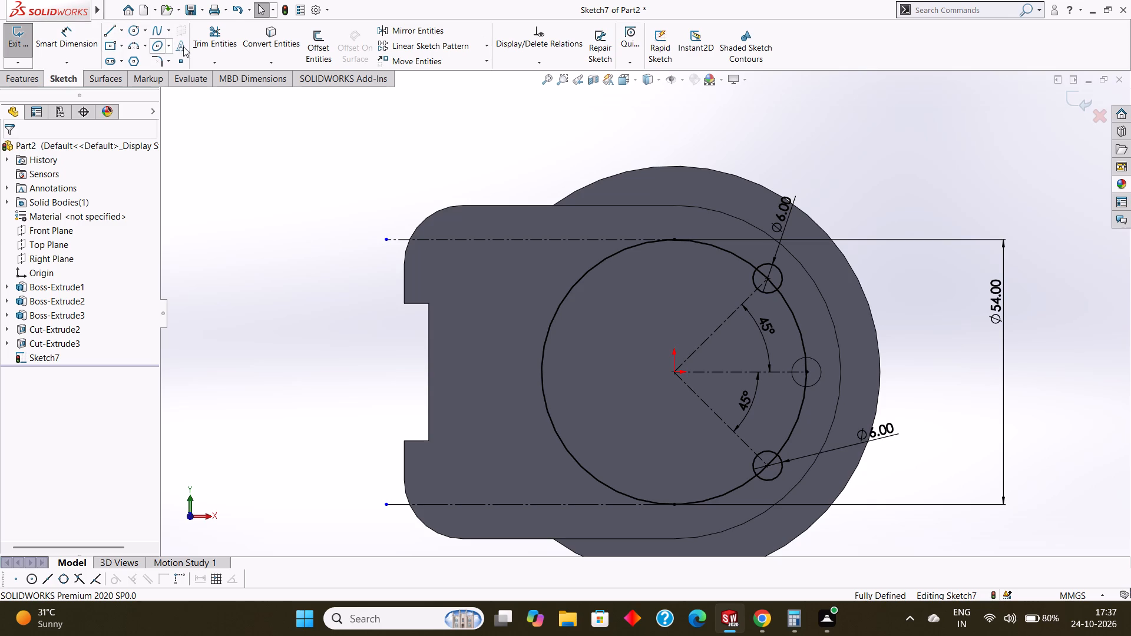
{"action": "left_click", "coordinate": [124, 29]}
{"action": "left_click", "coordinate": [130, 56]}
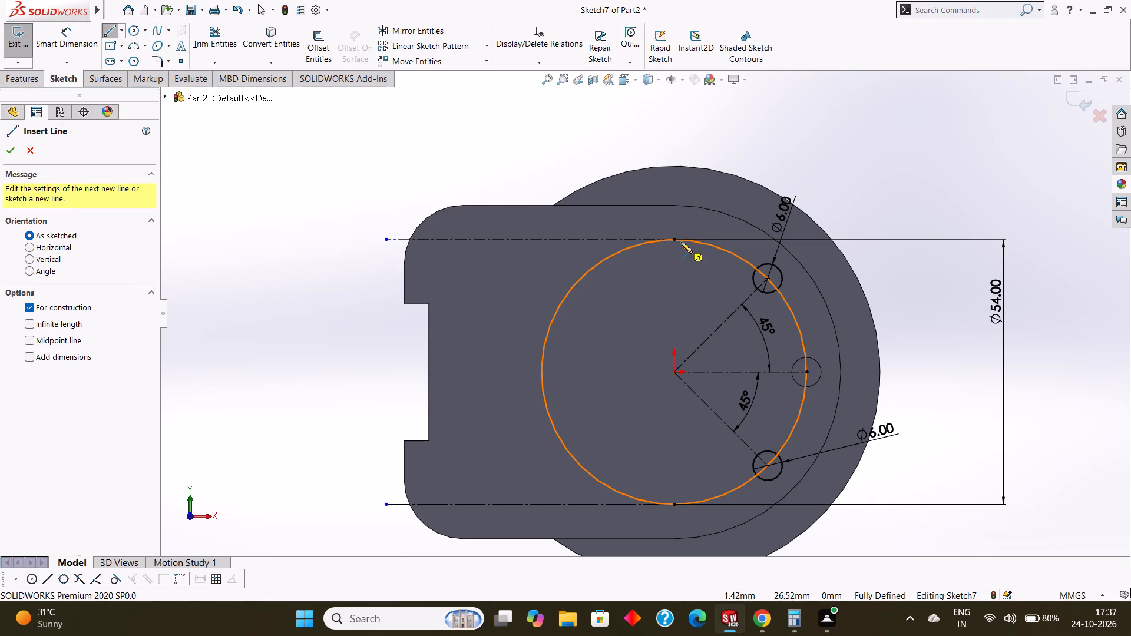
{"action": "left_click", "coordinate": [673, 240]}
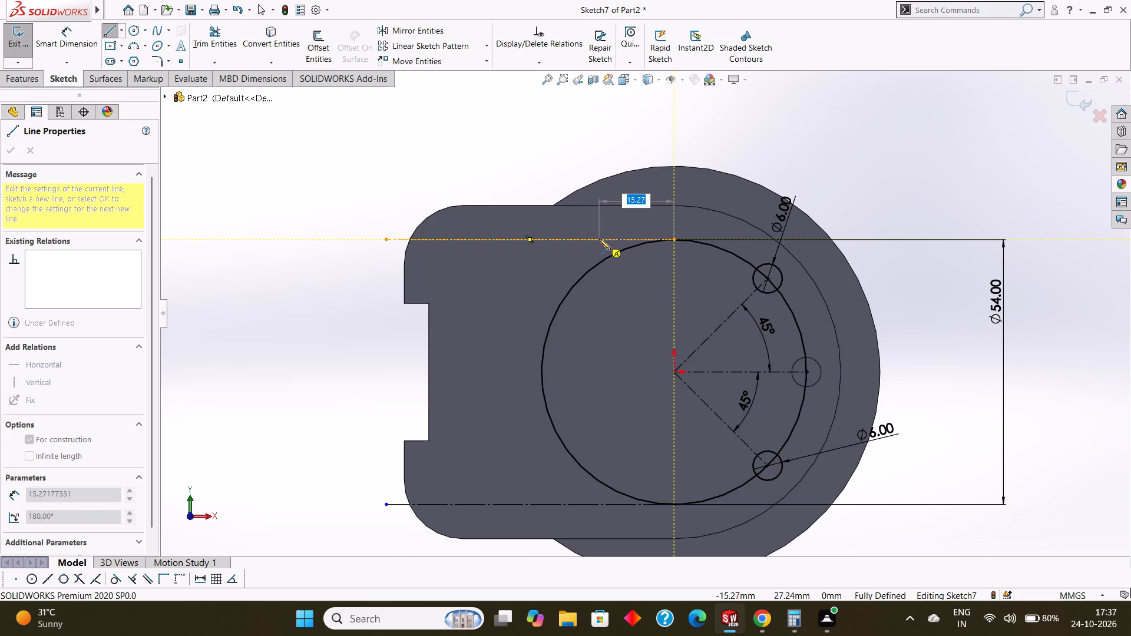
{"action": "type", "text": "12"}
{"action": "key", "text": "Return"}
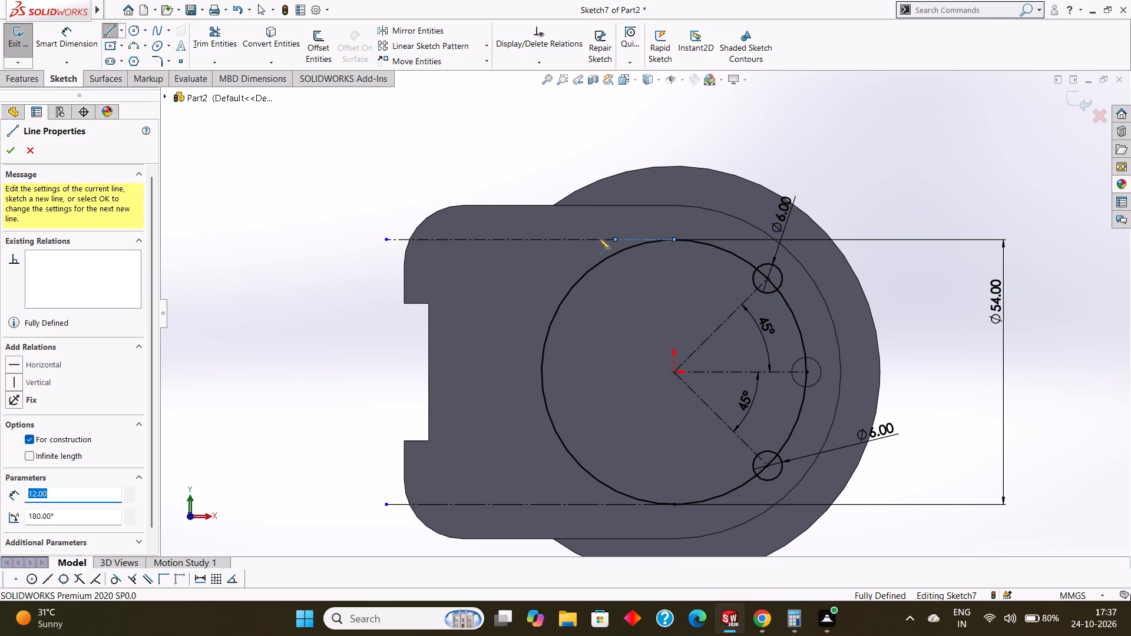
{"action": "key", "text": "Escape"}
Draw a circle of 3 mm radius centered on the free end of the 12 mm centerline.
{"action": "left_click", "coordinate": [135, 29]}
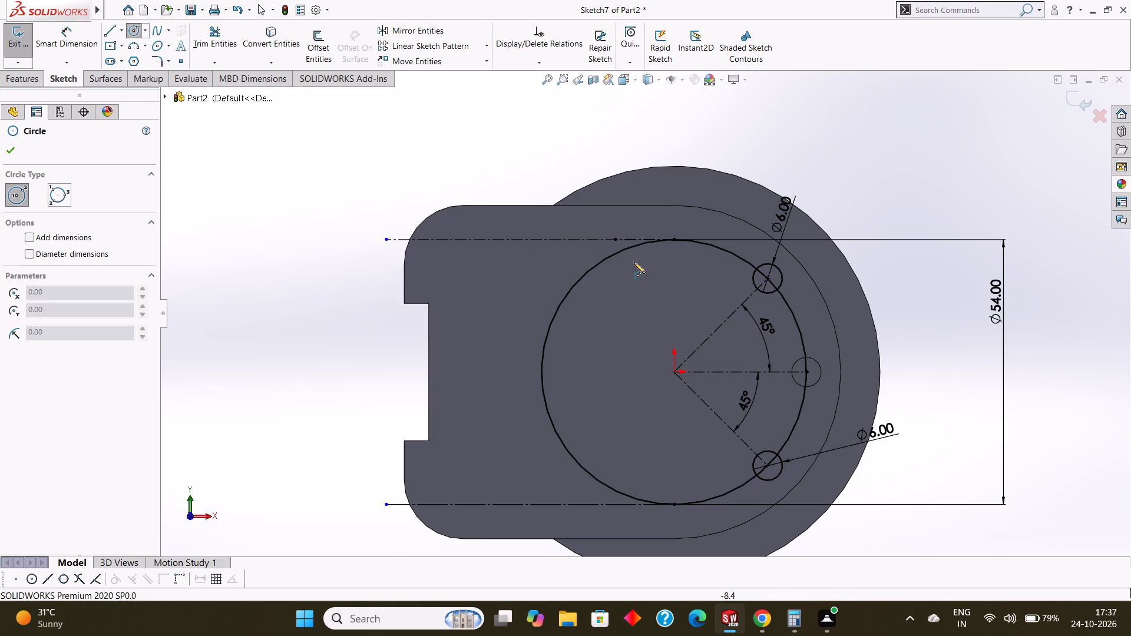
{"action": "scroll", "coordinate": [649, 263], "scroll_direction": "down", "scroll_amount": 1}
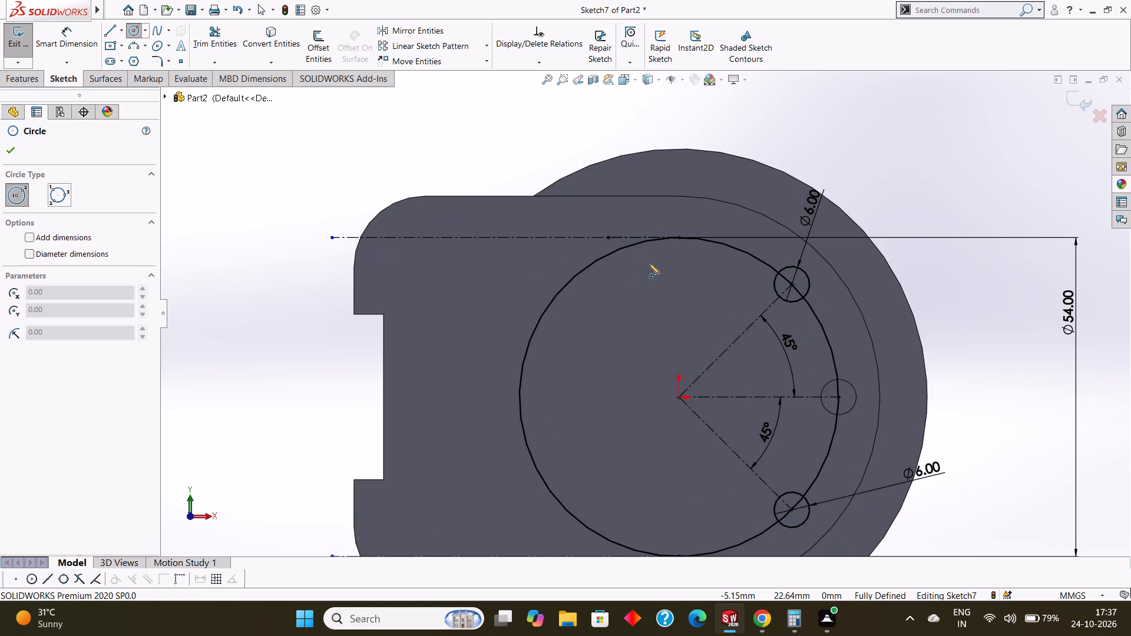
{"action": "left_click_drag", "start_coordinate": [608, 237], "coordinate": [618, 254]}
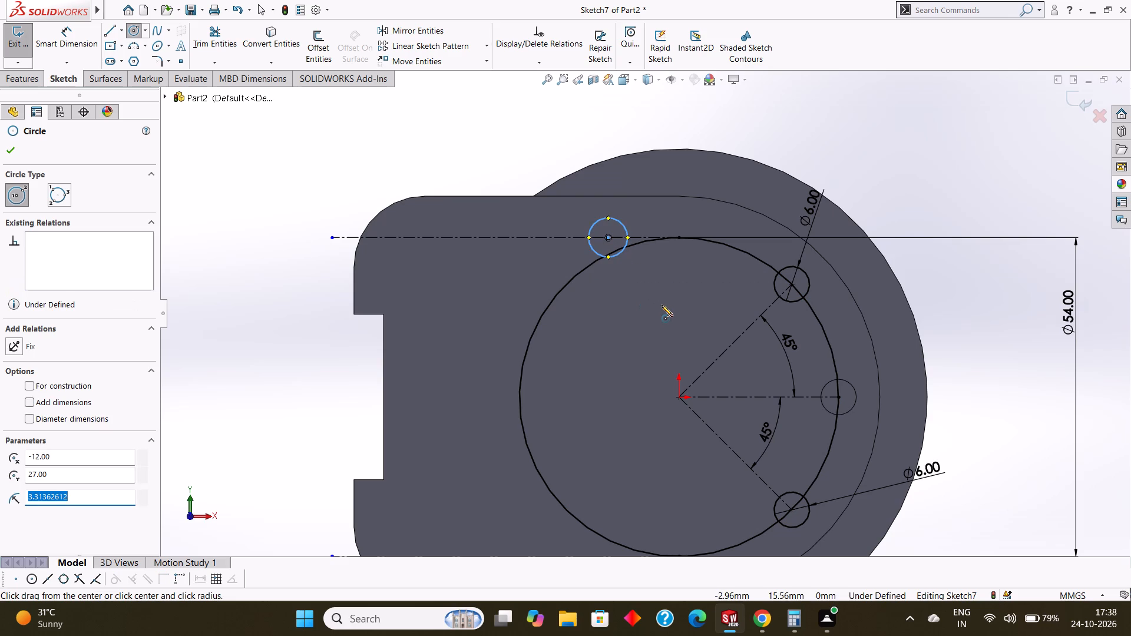
{"action": "key", "text": "BackSpace"}
{"action": "key", "text": "6"}
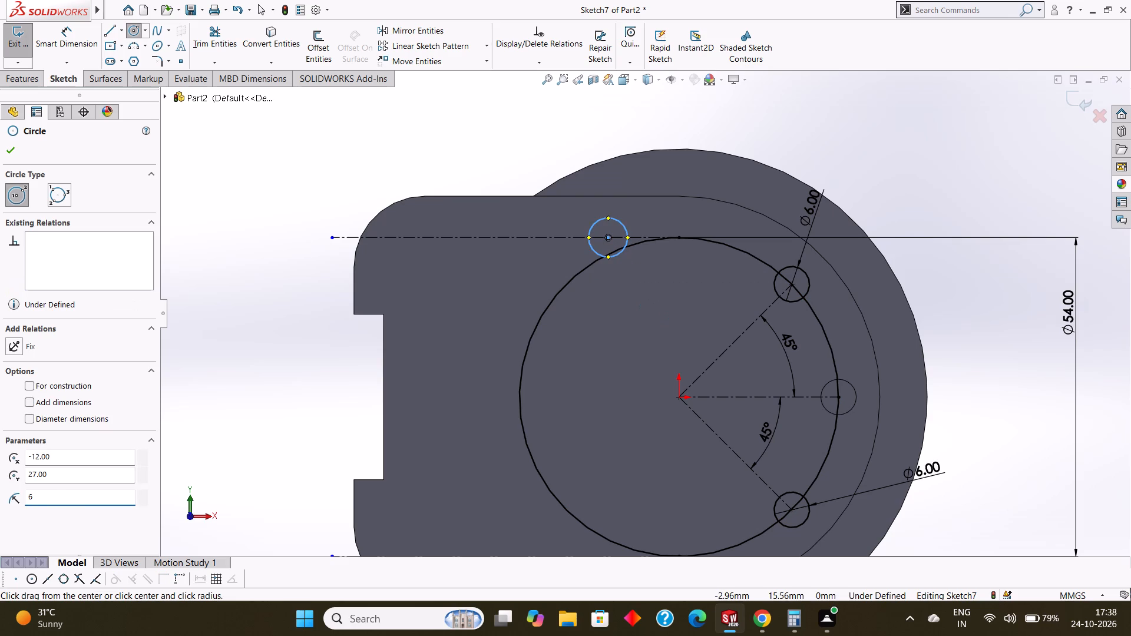
{"action": "key", "text": "BackSpace"}
{"action": "key", "text": "6"}
{"action": "key", "text": "BackSpace"}
{"action": "key", "text": "3"}
{"action": "key", "text": "Return"}
{"action": "left_click", "coordinate": [10, 155]}
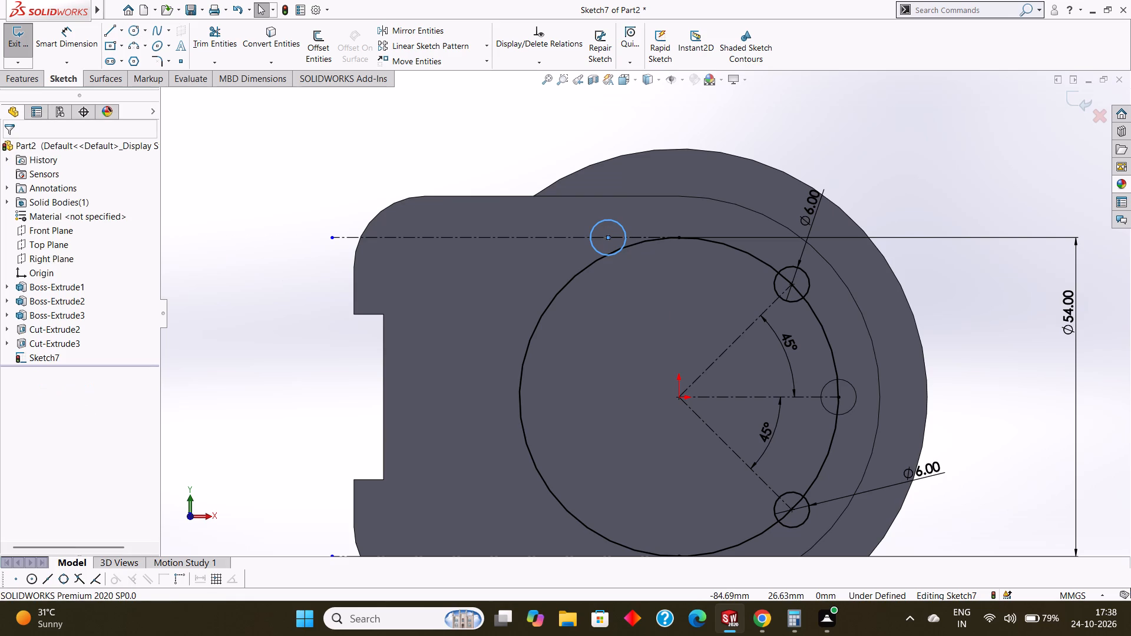
Add a diameter dimension to the small circle at the end of the 12 mm centerline.
{"action": "left_click", "coordinate": [61, 41]}
{"action": "left_click", "coordinate": [597, 220]}
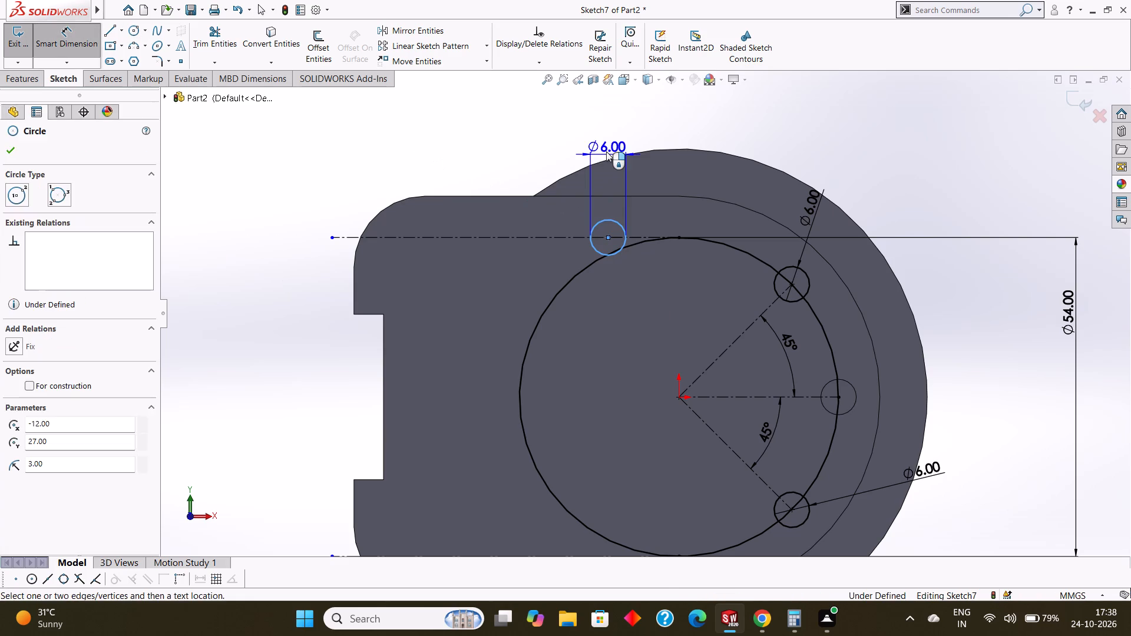
{"action": "left_click", "coordinate": [607, 149]}
{"action": "left_click", "coordinate": [555, 132]}
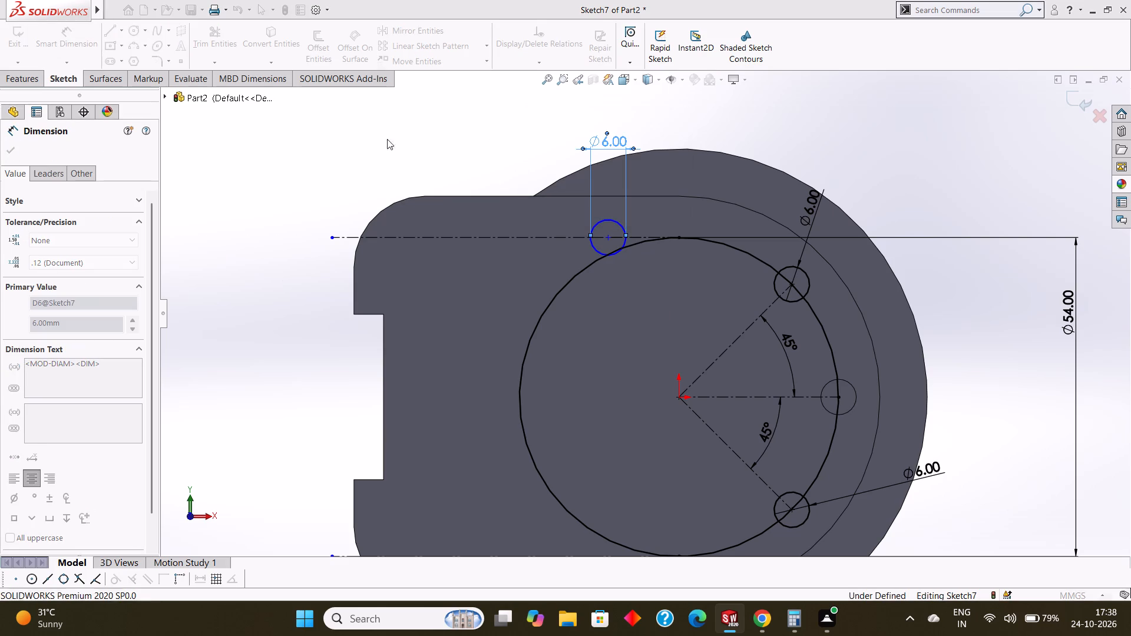
{"action": "left_click", "coordinate": [14, 148]}
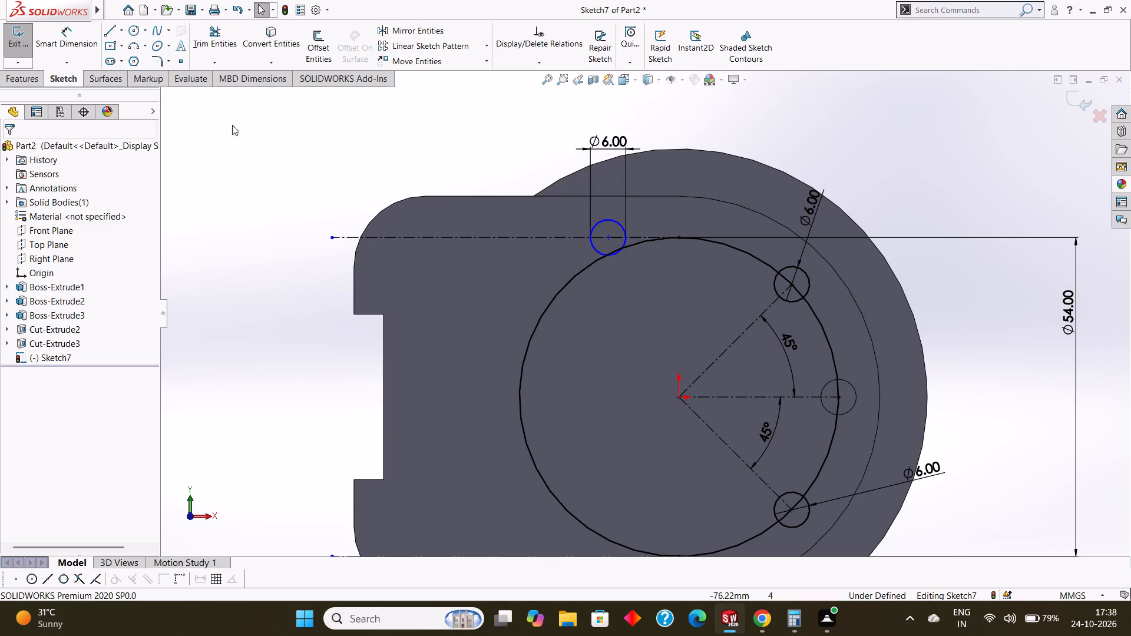
Draw a 28 mm horizontal centerline from that small circle's center along the upper centerline toward the notched side.
{"action": "left_click", "coordinate": [121, 29]}
{"action": "left_click", "coordinate": [127, 55]}
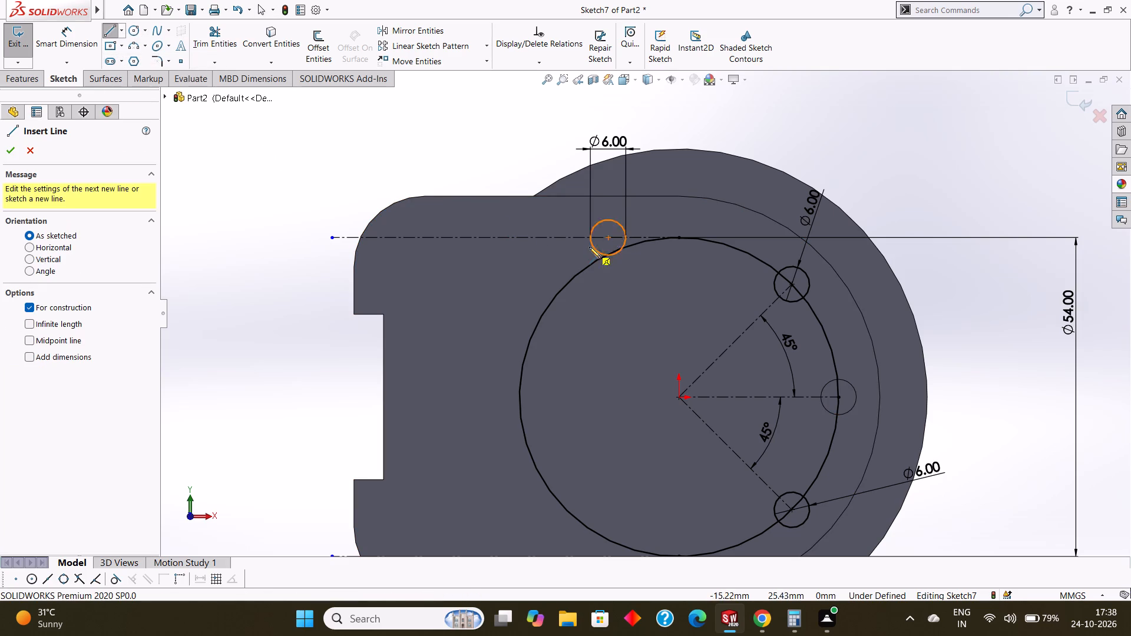
{"action": "scroll", "coordinate": [589, 247], "scroll_direction": "up", "scroll_amount": 1}
{"action": "left_click", "coordinate": [613, 249]}
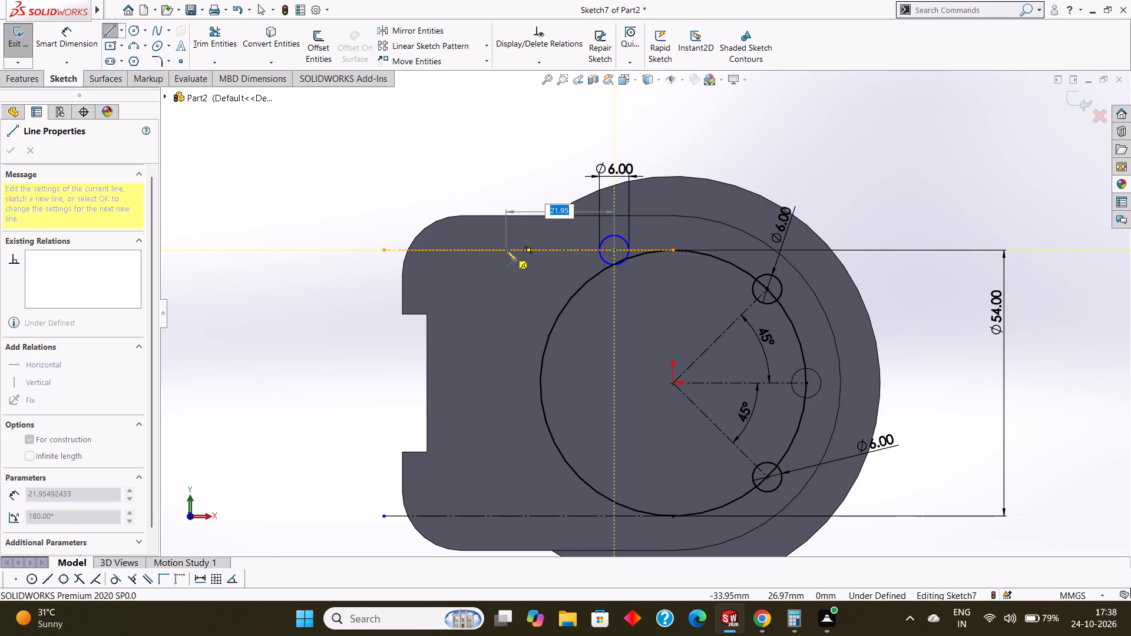
{"action": "type", "text": "28"}
{"action": "key", "text": "Return"}
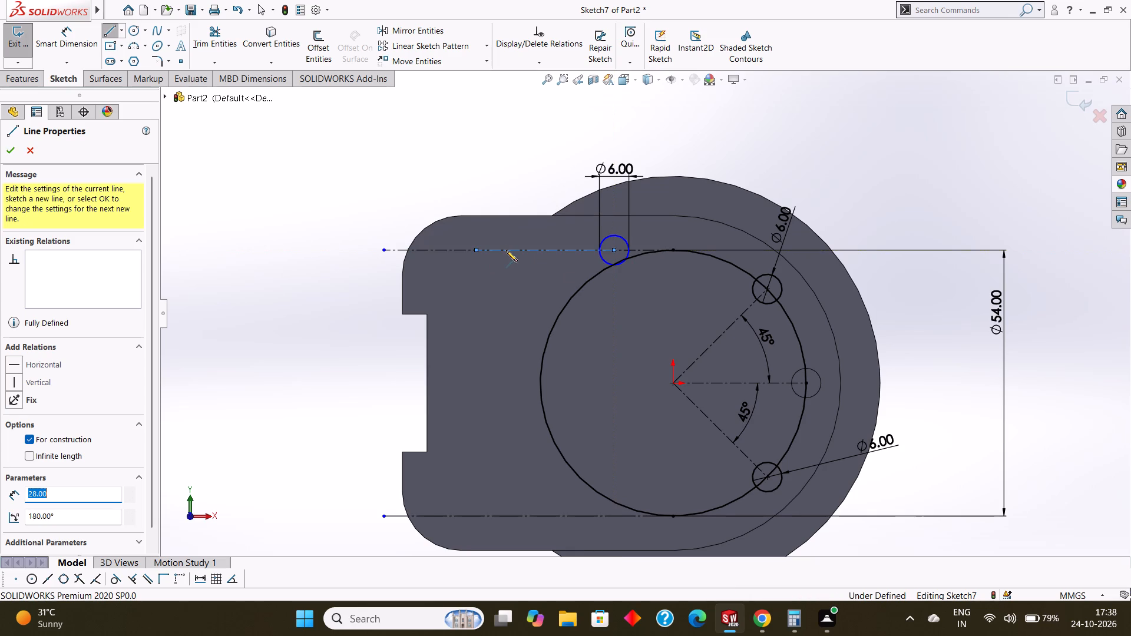
{"action": "key", "text": "Escape"}
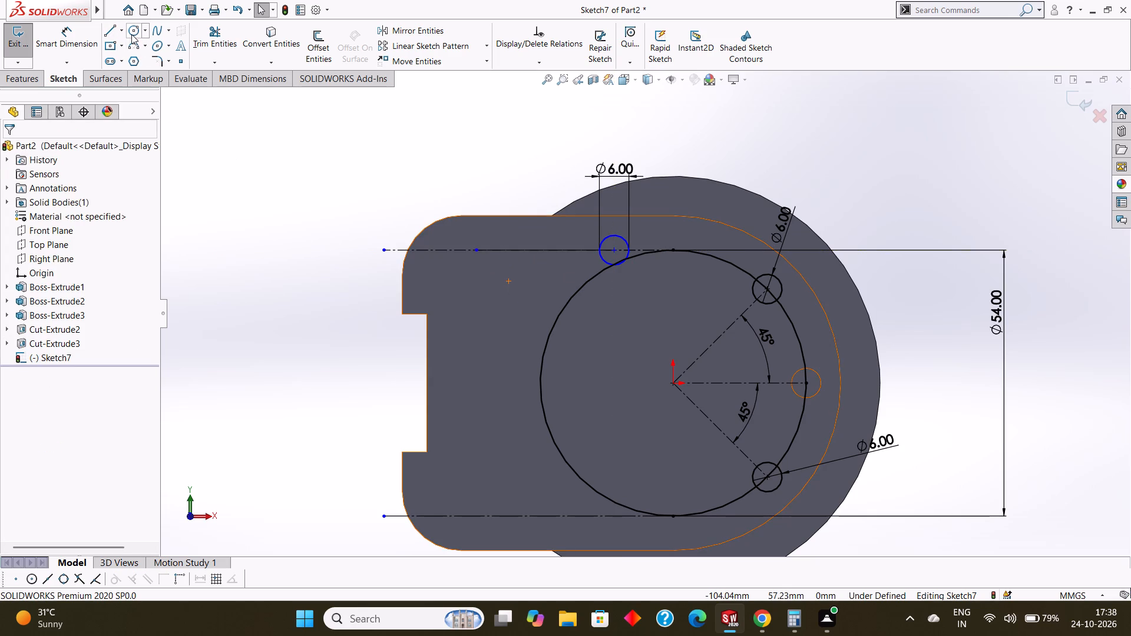
Draw a circle of 3 mm radius centered on the free end of the 28 mm centerline.
{"action": "left_click", "coordinate": [131, 28]}
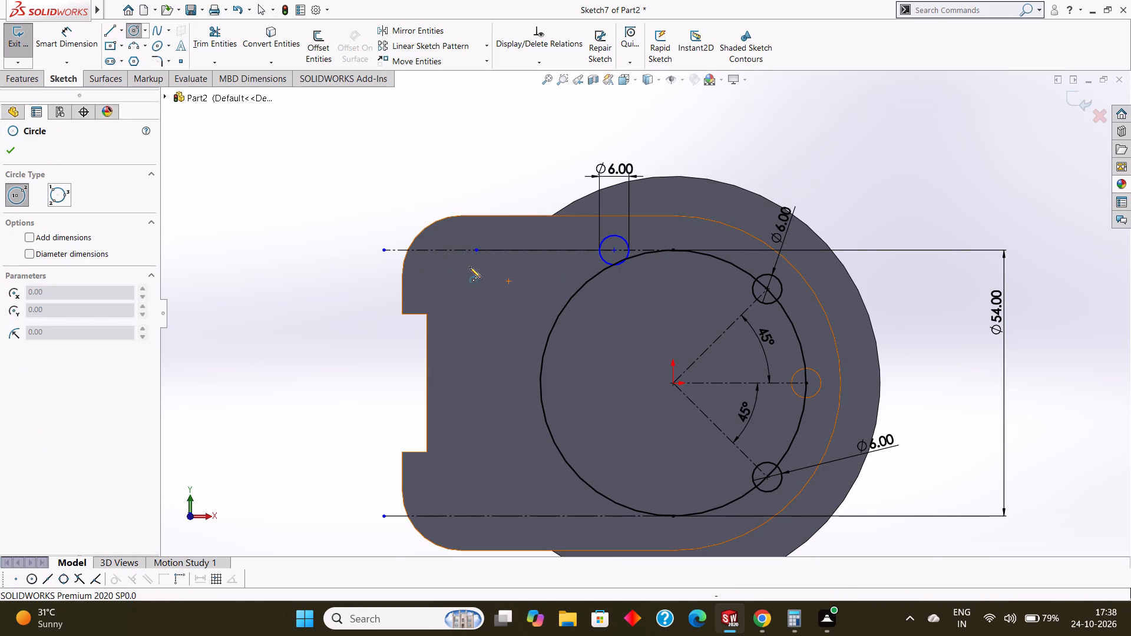
{"action": "left_click_drag", "start_coordinate": [477, 250], "coordinate": [485, 263]}
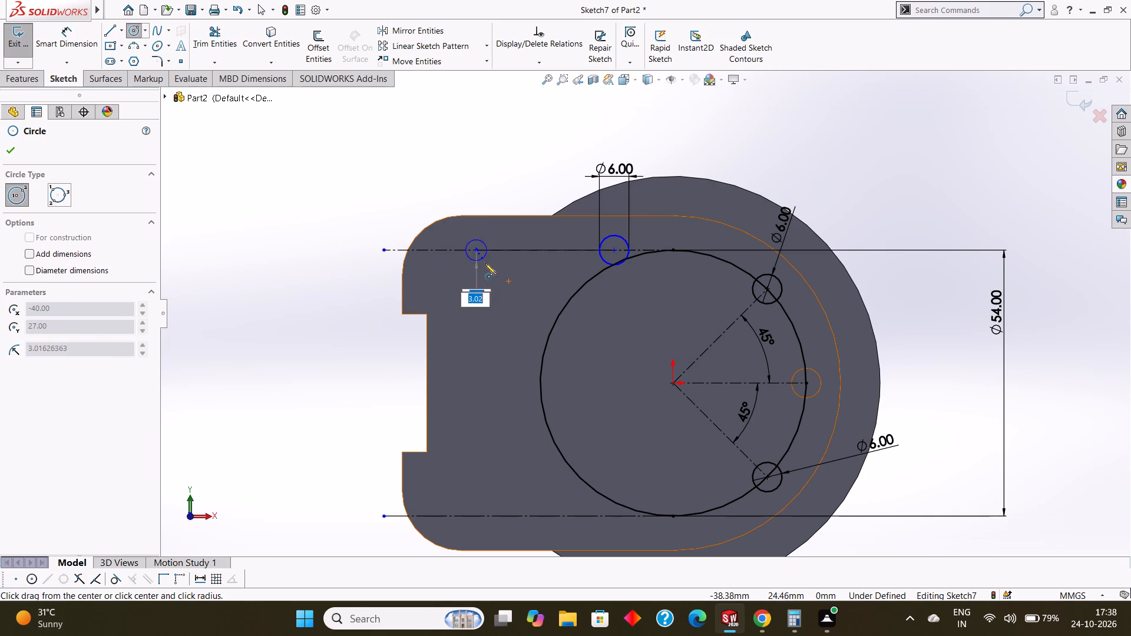
{"action": "left_click_drag", "start_coordinate": [485, 263], "coordinate": [486, 266]}
{"action": "key", "text": "BackSpace"}
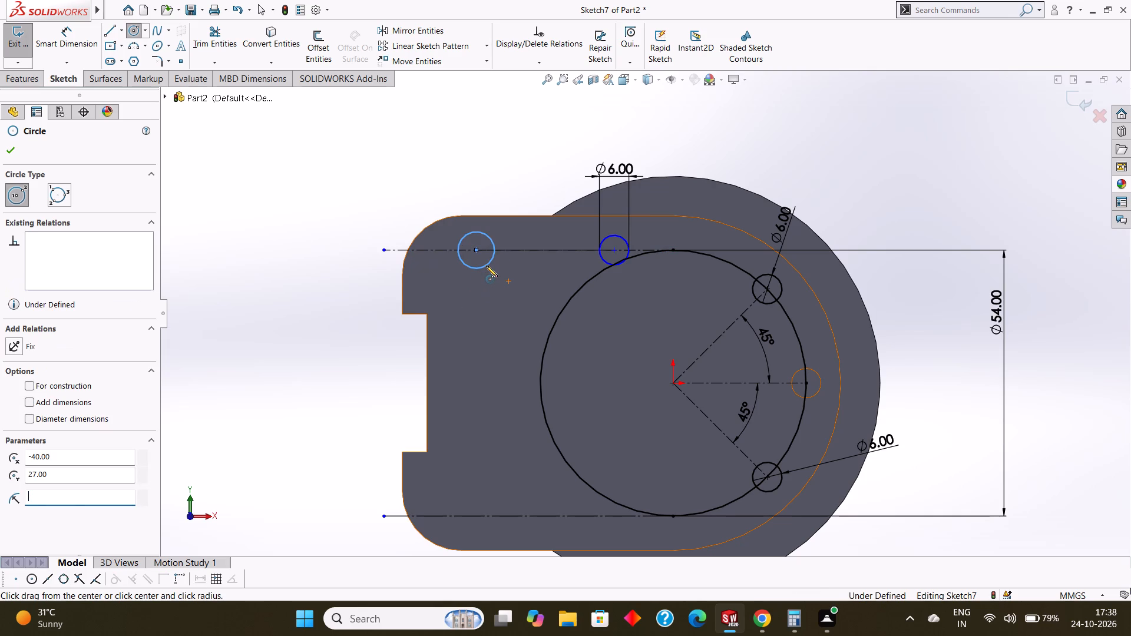
{"action": "key", "text": "3"}
{"action": "key", "text": "Return"}
{"action": "key", "text": "Escape"}
{"action": "key", "text": "Escape"}
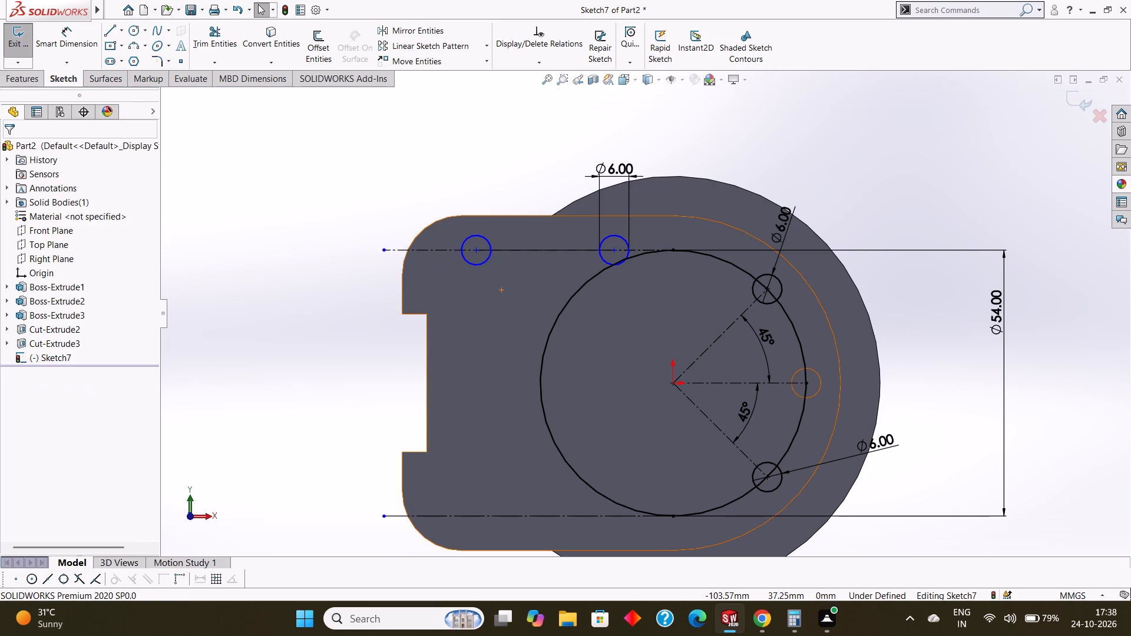
Add a diameter dimension to the small circle near the plate's upper rounded corner.
{"action": "left_click", "coordinate": [71, 42]}
{"action": "left_click", "coordinate": [483, 236]}
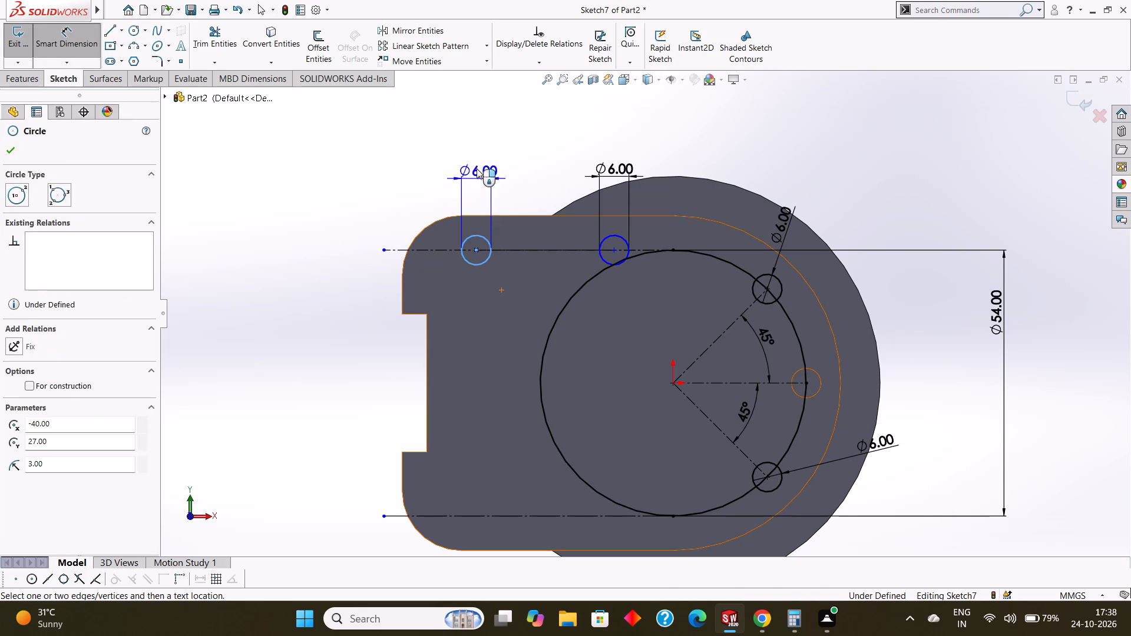
{"action": "left_click", "coordinate": [477, 166]}
{"action": "left_click", "coordinate": [424, 151]}
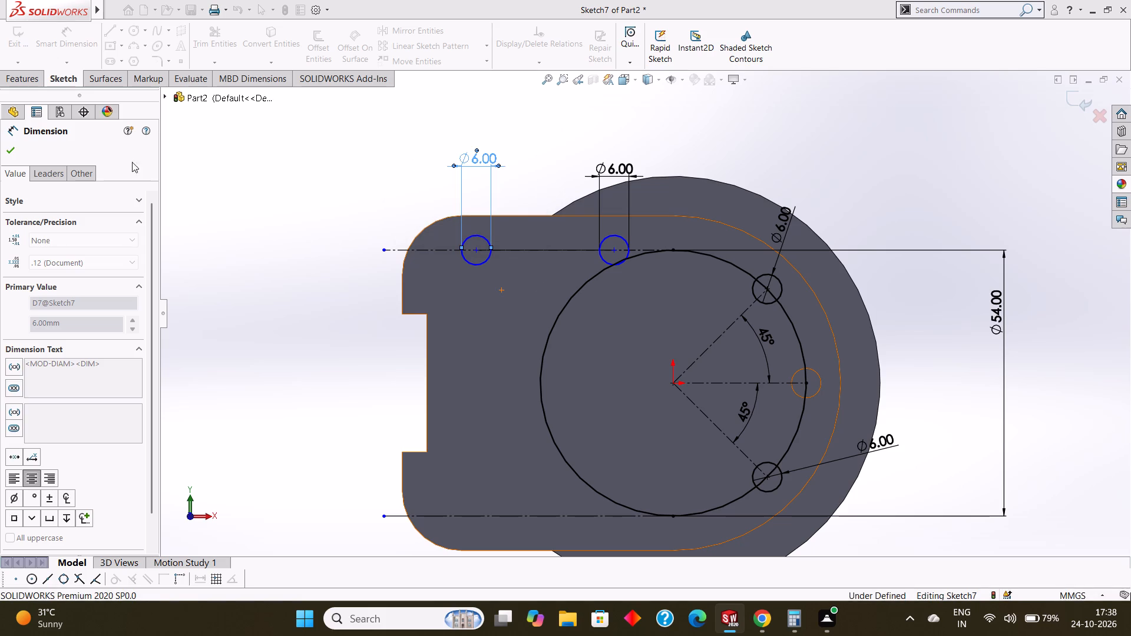
{"action": "left_click", "coordinate": [16, 150]}
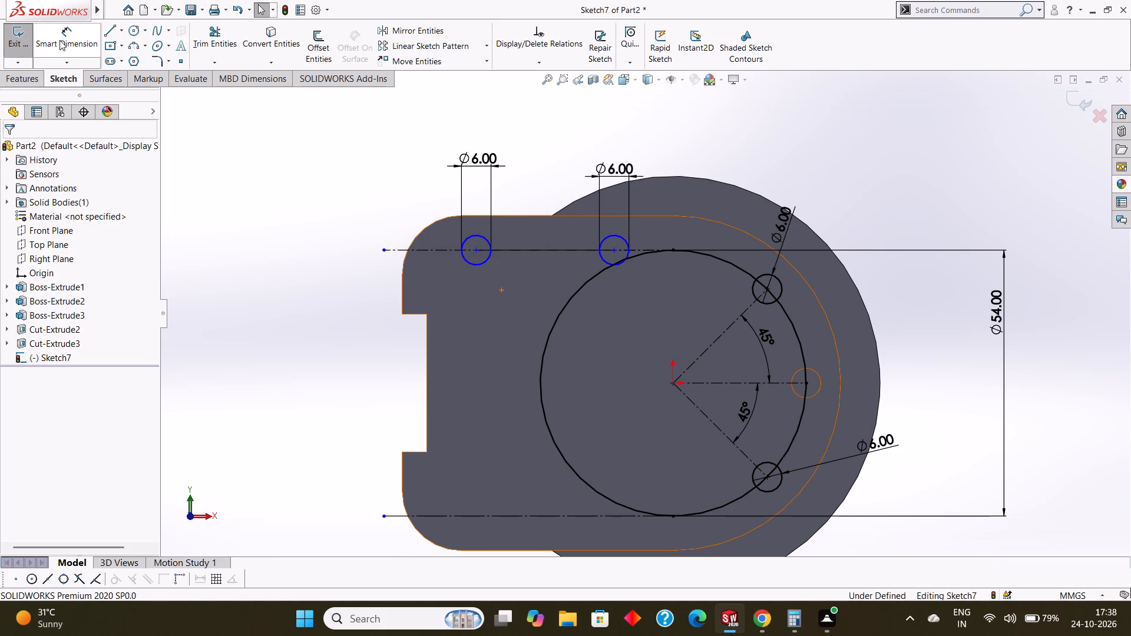
Dimension the horizontal distances from the origin to the centers of the two small circles on the upper horizontal centerline.
{"action": "left_click", "coordinate": [59, 40]}
{"action": "left_click", "coordinate": [674, 383]}
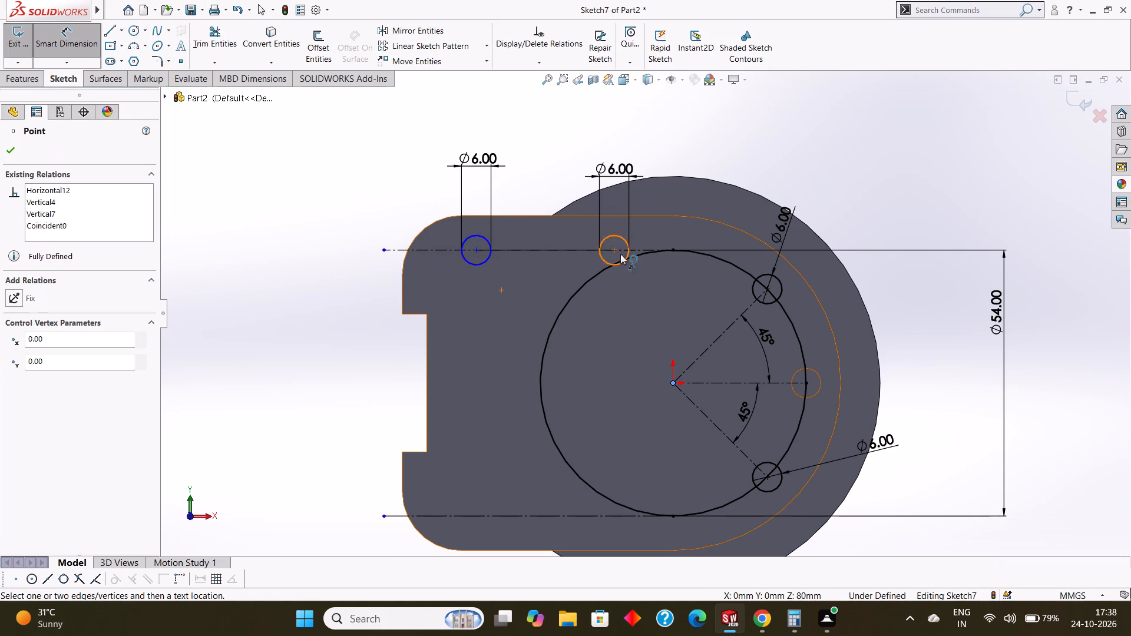
{"action": "left_click", "coordinate": [613, 247]}
{"action": "left_click", "coordinate": [672, 141]}
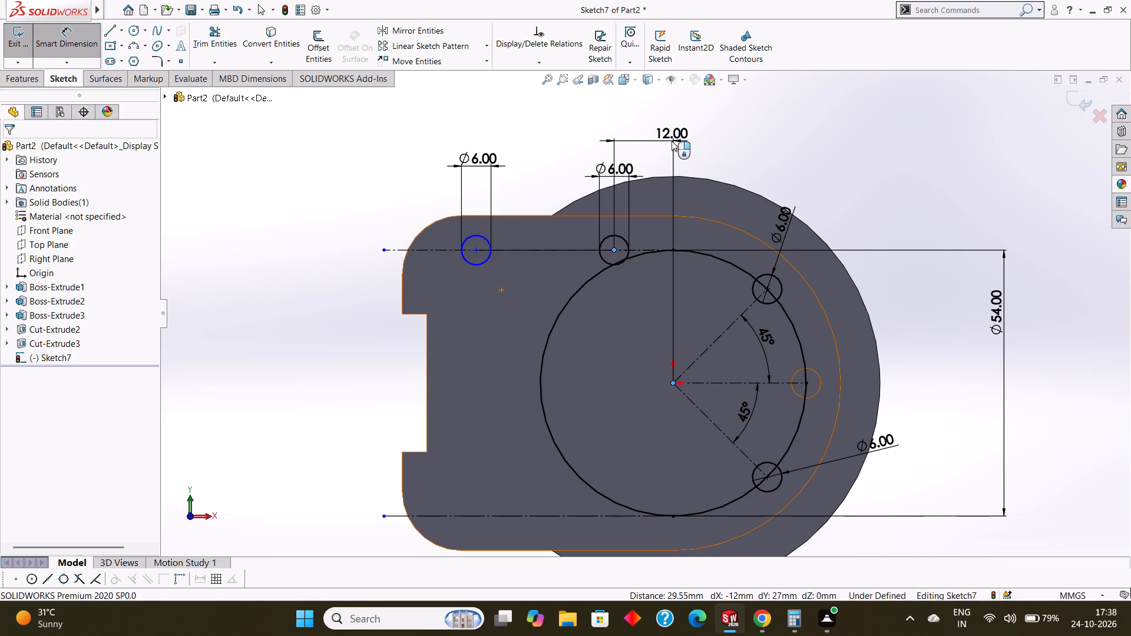
{"action": "left_click", "coordinate": [617, 125]}
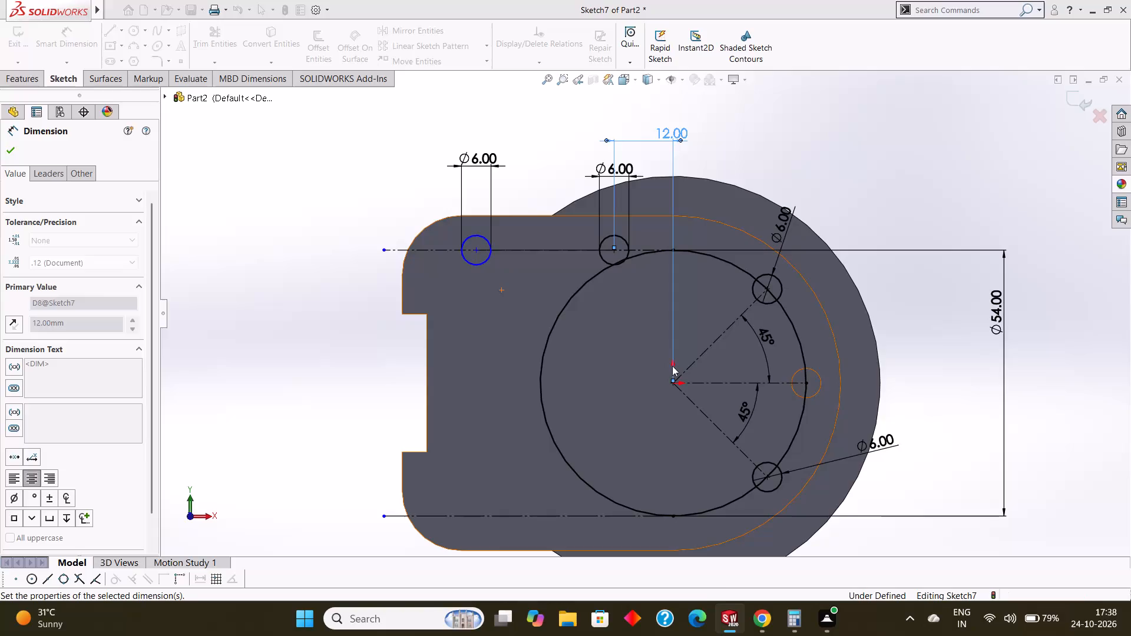
{"action": "left_click", "coordinate": [672, 385]}
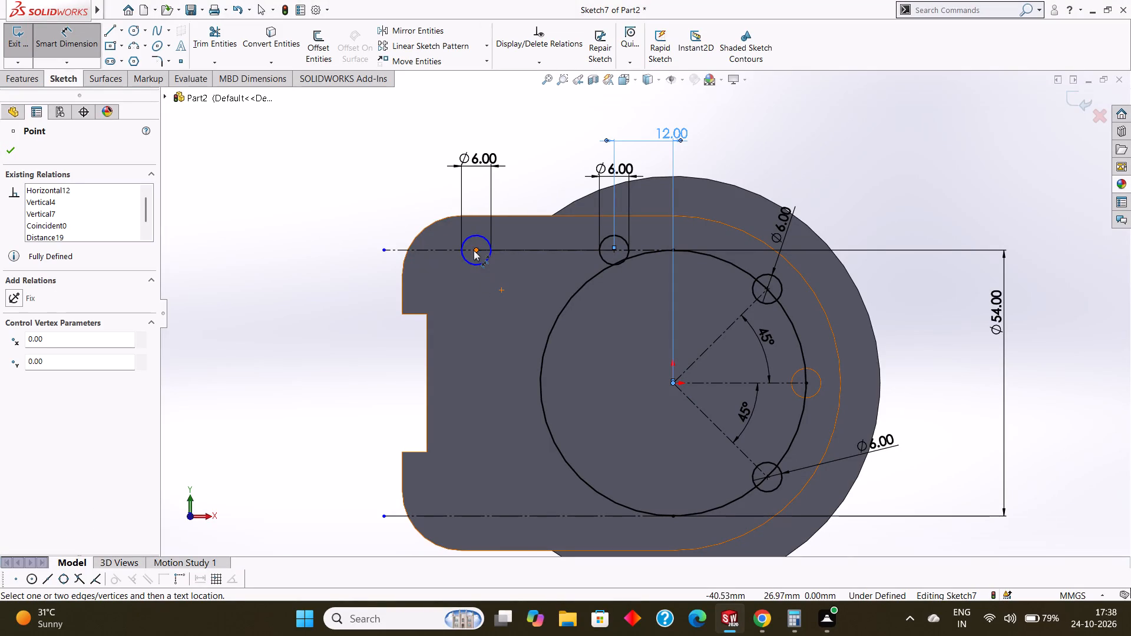
{"action": "left_click", "coordinate": [474, 250]}
{"action": "left_click", "coordinate": [528, 114]}
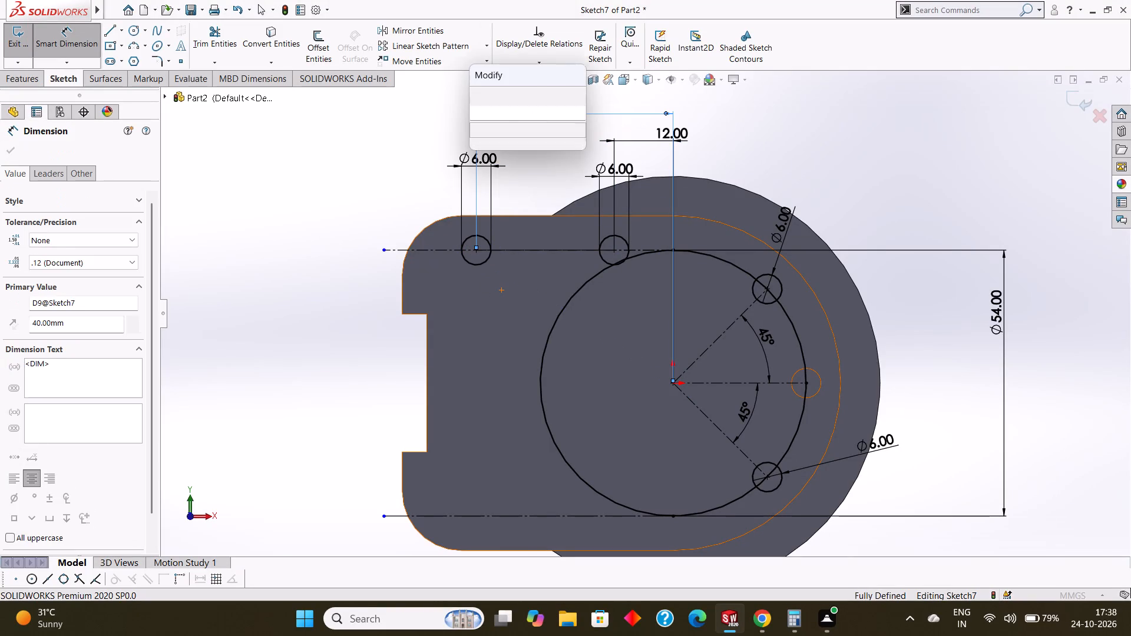
{"action": "left_click", "coordinate": [472, 97]}
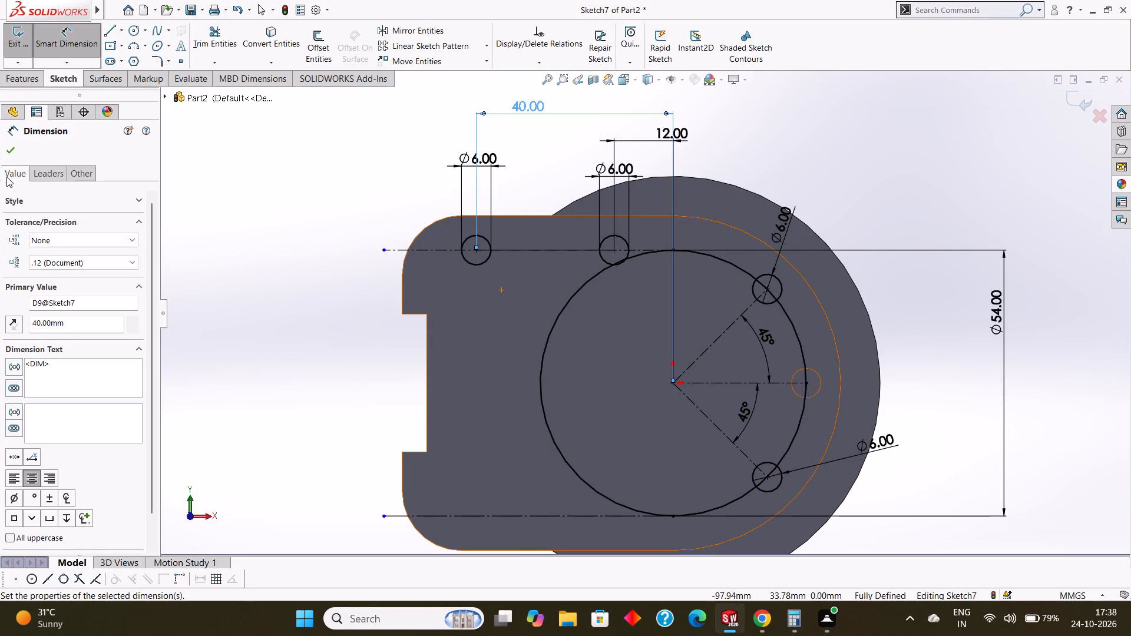
{"action": "left_click", "coordinate": [8, 151]}
Convert the 54 mm circle to construction geometry.
{"action": "scroll", "coordinate": [532, 333], "scroll_direction": "up", "scroll_amount": 2}
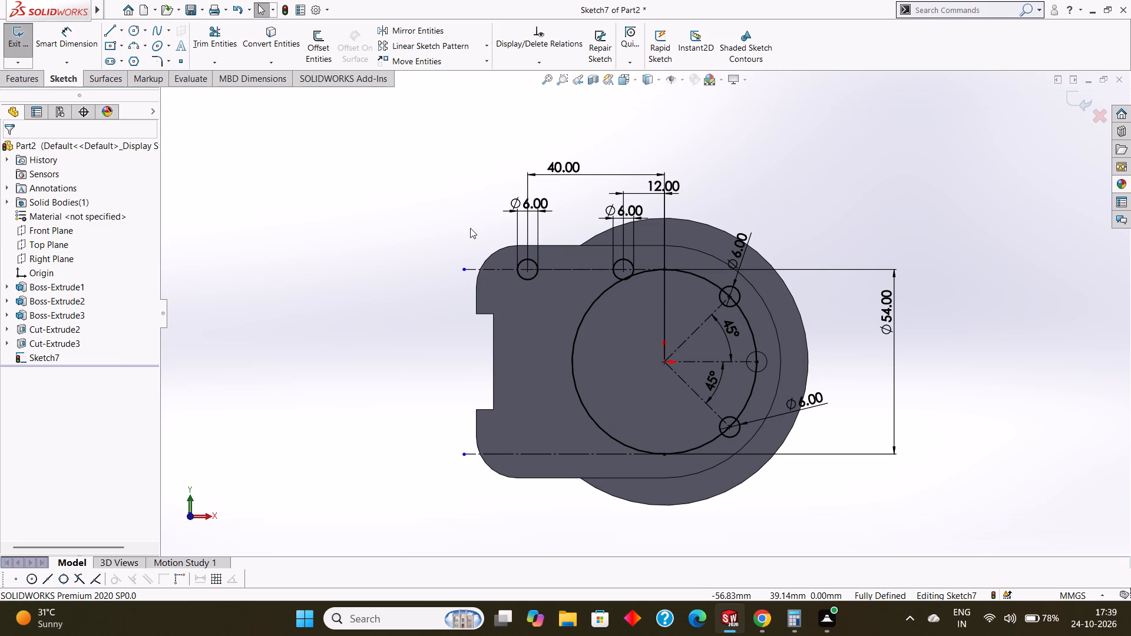
{"action": "scroll", "coordinate": [471, 228], "scroll_direction": "down", "scroll_amount": 1}
{"action": "scroll", "coordinate": [472, 228], "scroll_direction": "up", "scroll_amount": 1}
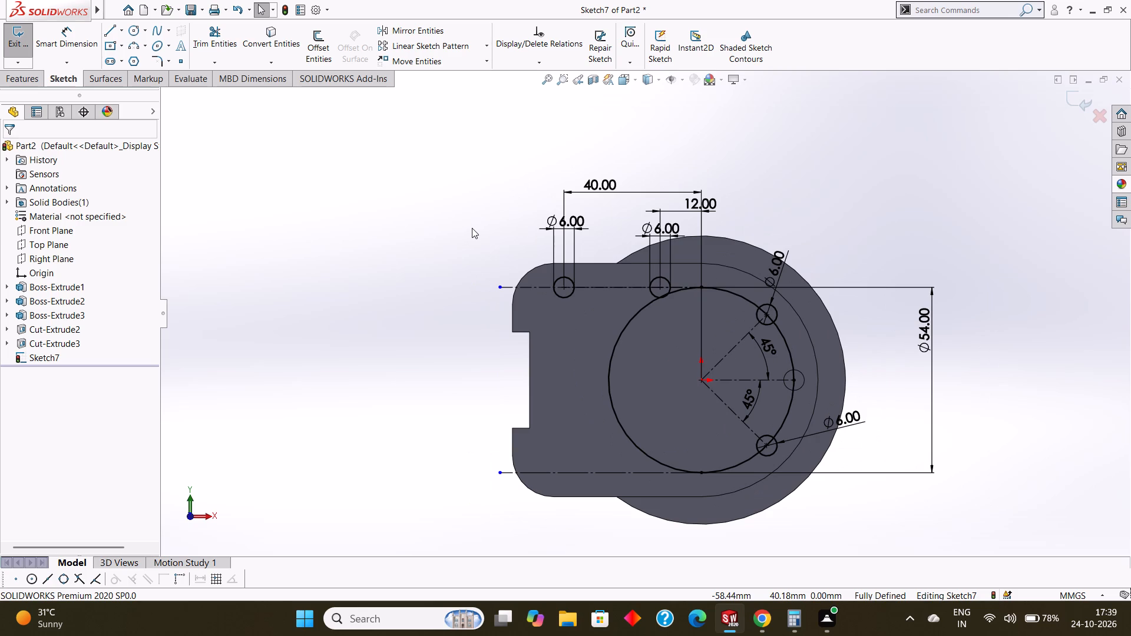
{"action": "right_click", "coordinate": [632, 316]}
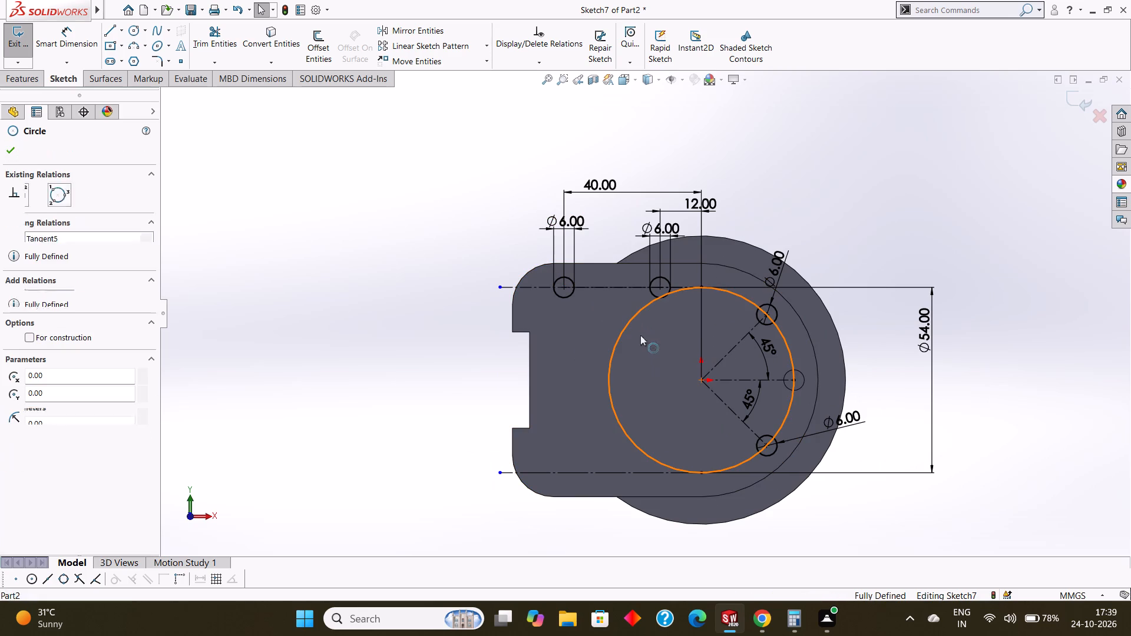
{"action": "left_click", "coordinate": [662, 301]}
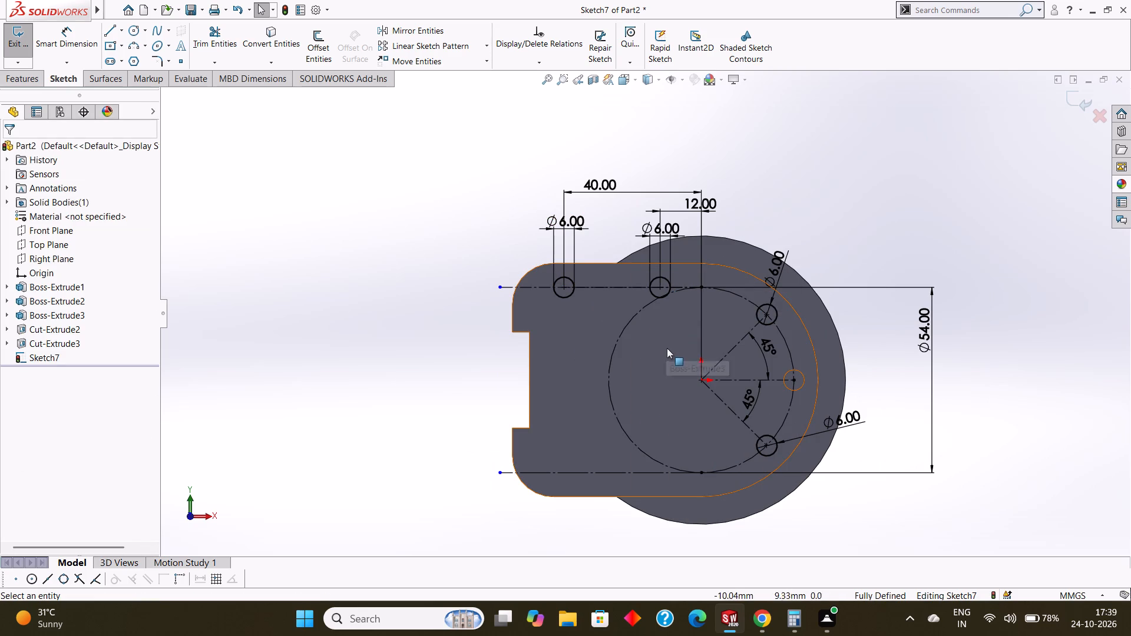
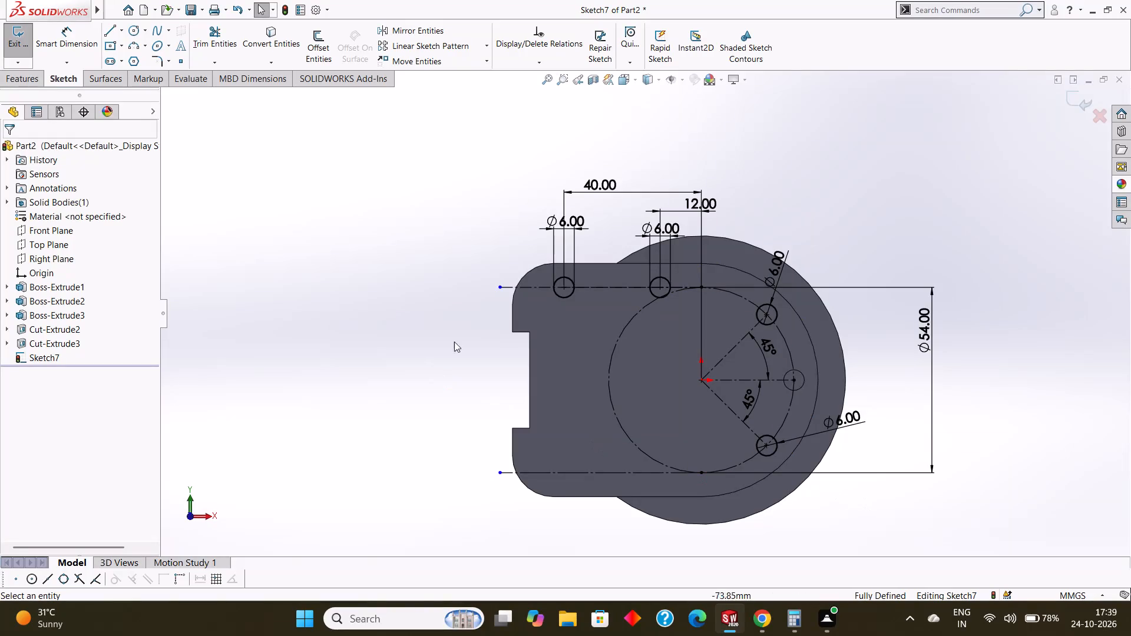
Draw 12 mm and 28 mm centerlines end to end along the lower horizontal centerline, starting at the bottom point of the 54 mm circle.
{"action": "left_click", "coordinate": [124, 32]}
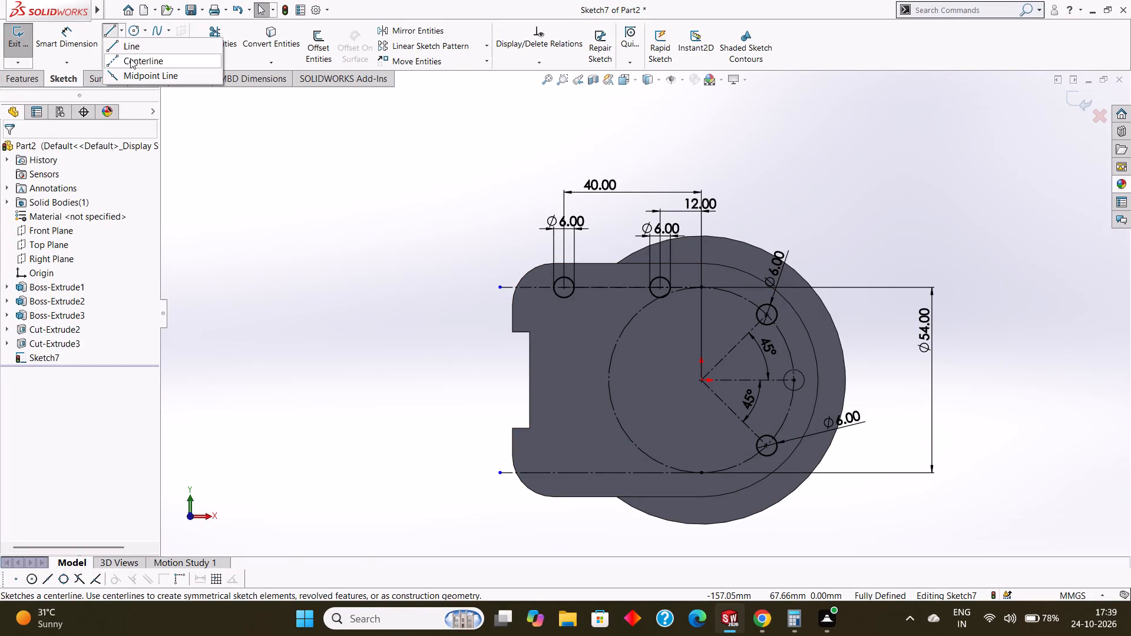
{"action": "left_click", "coordinate": [131, 61]}
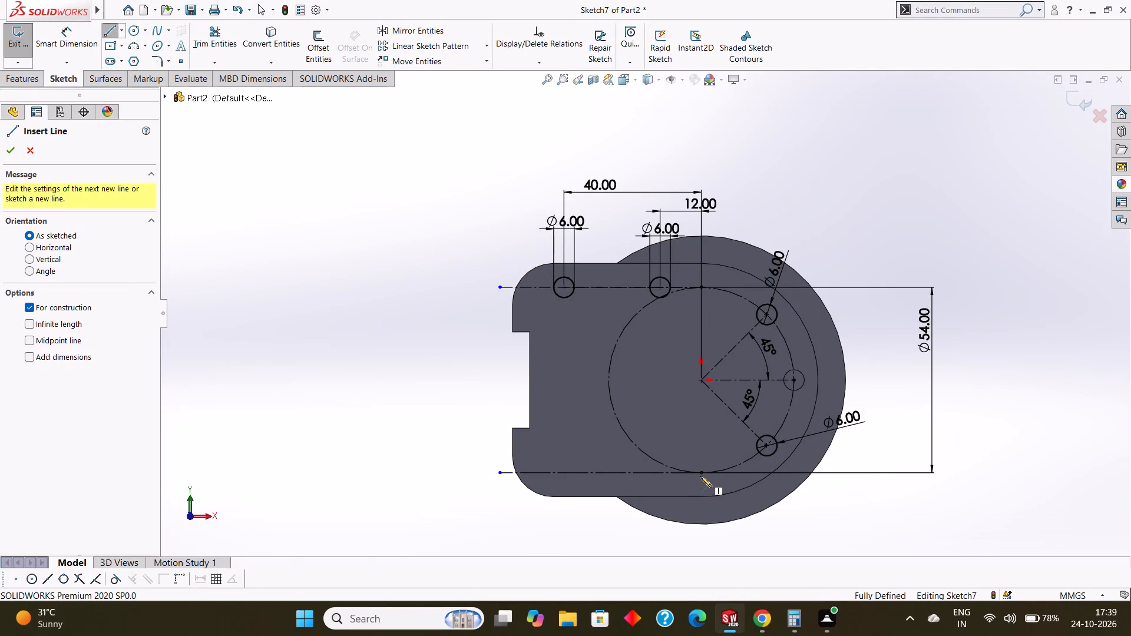
{"action": "left_click", "coordinate": [702, 473]}
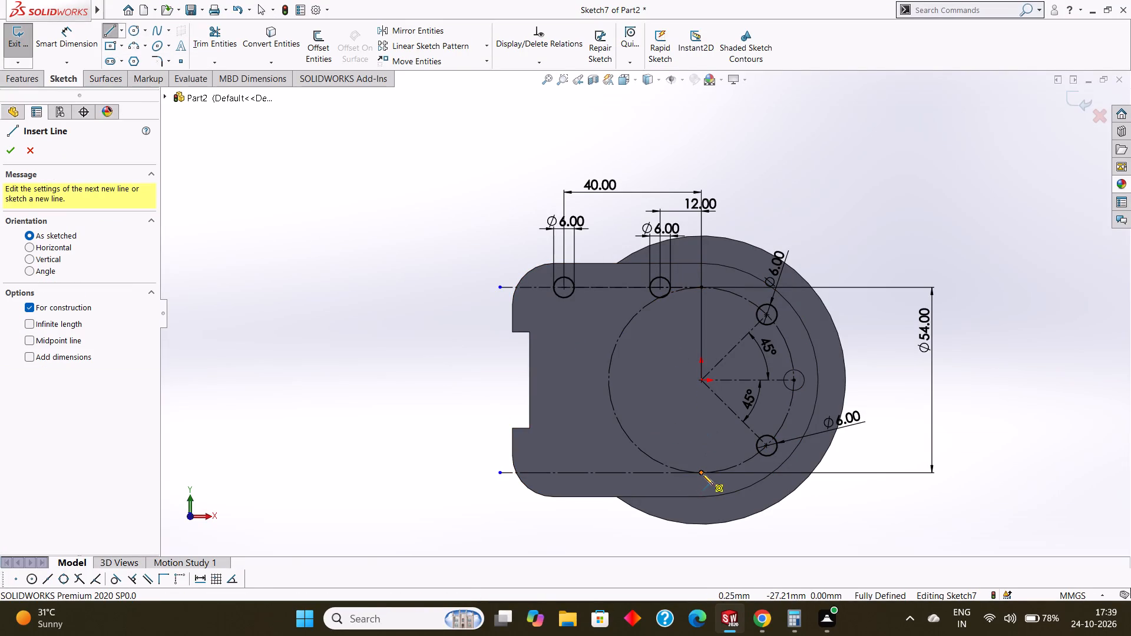
{"action": "type", "text": "12"}
{"action": "key", "text": "Return"}
{"action": "key", "text": "Escape"}
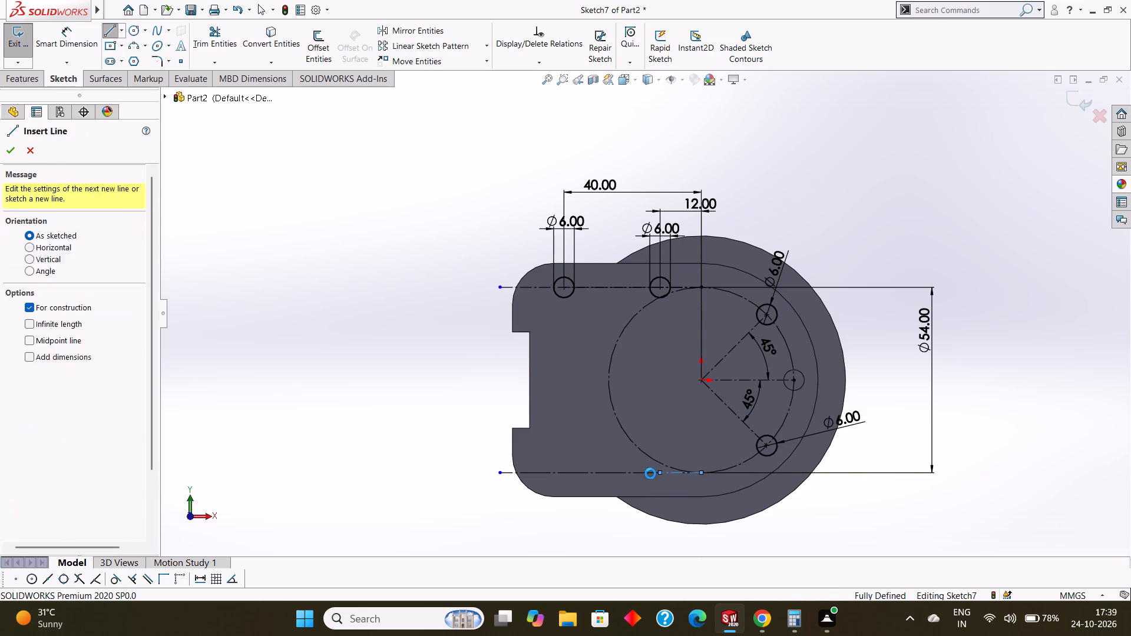
{"action": "key", "text": "Return"}
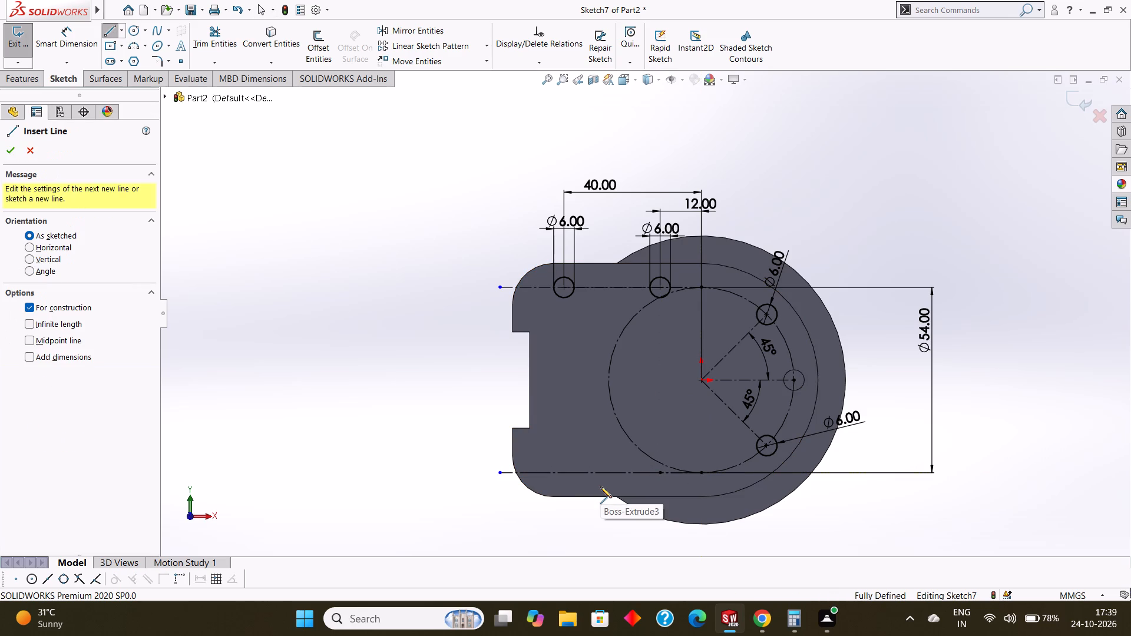
{"action": "left_click", "coordinate": [659, 472]}
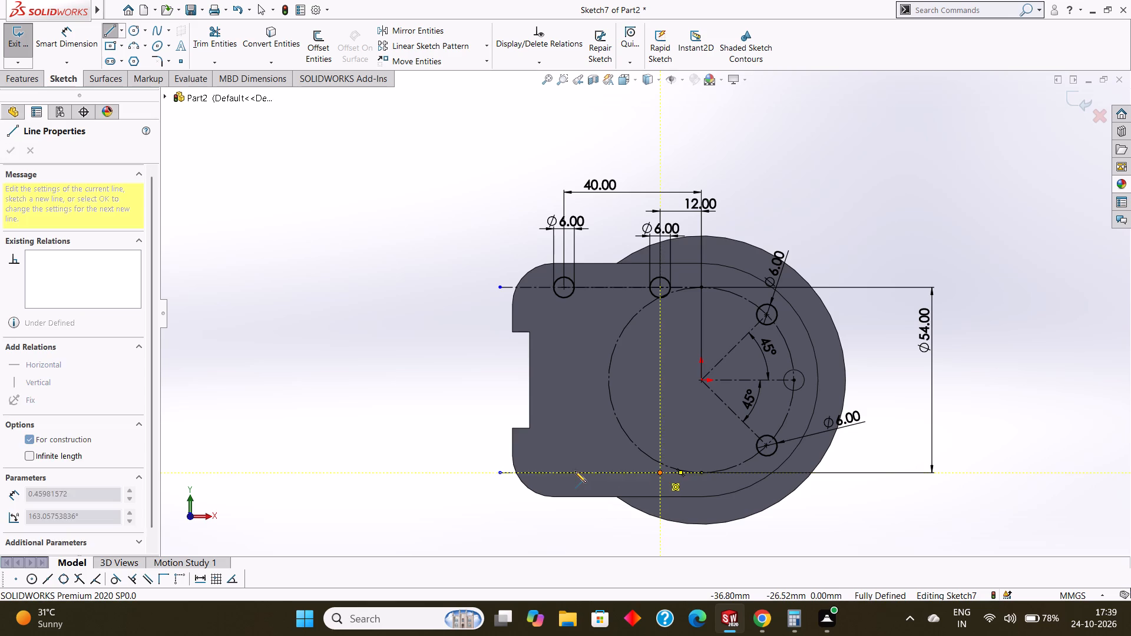
{"action": "type", "text": "28"}
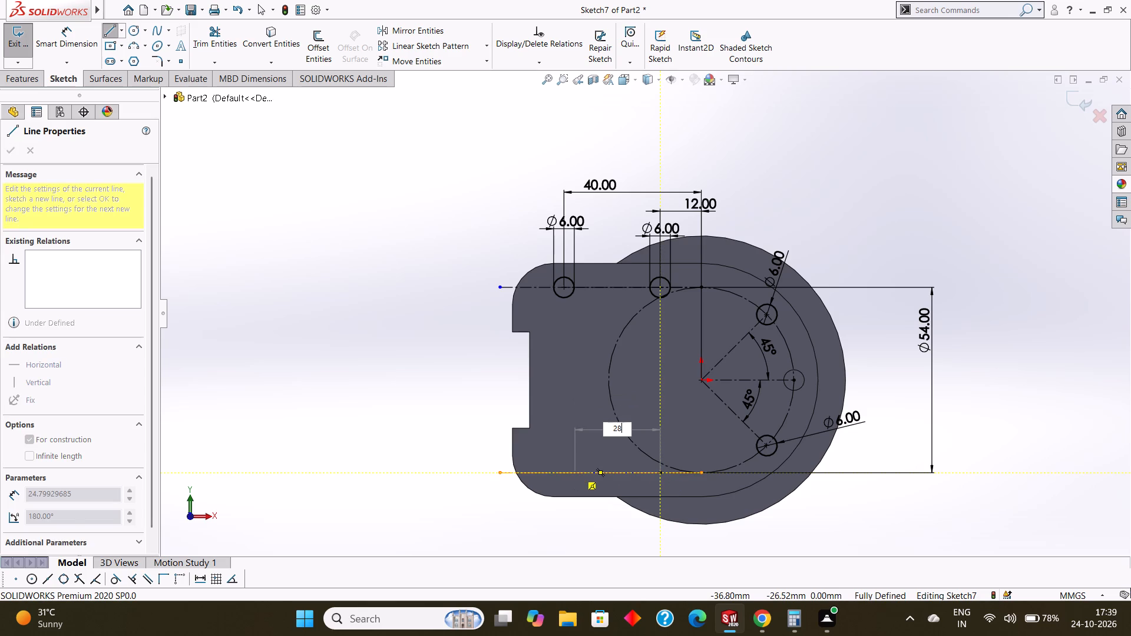
{"action": "key", "text": "Return"}
{"action": "key", "text": "Escape"}
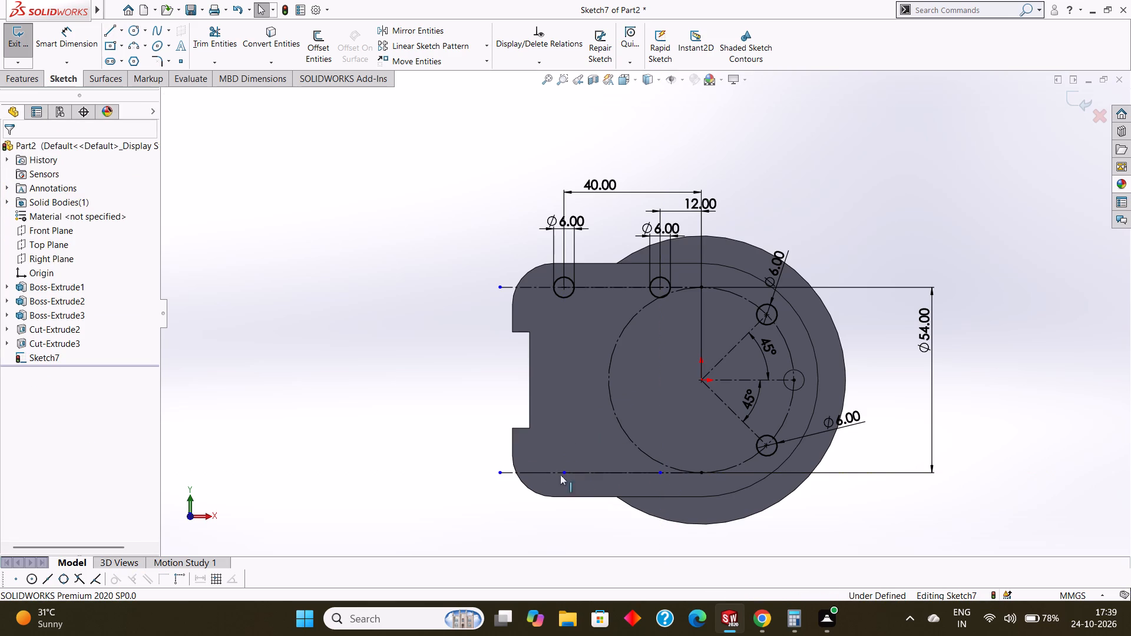
Draw two circles of 3 mm radius on the lower horizontal centerline, centered on the far ends of the 12 mm and 28 mm centerlines.
{"action": "left_click", "coordinate": [138, 31]}
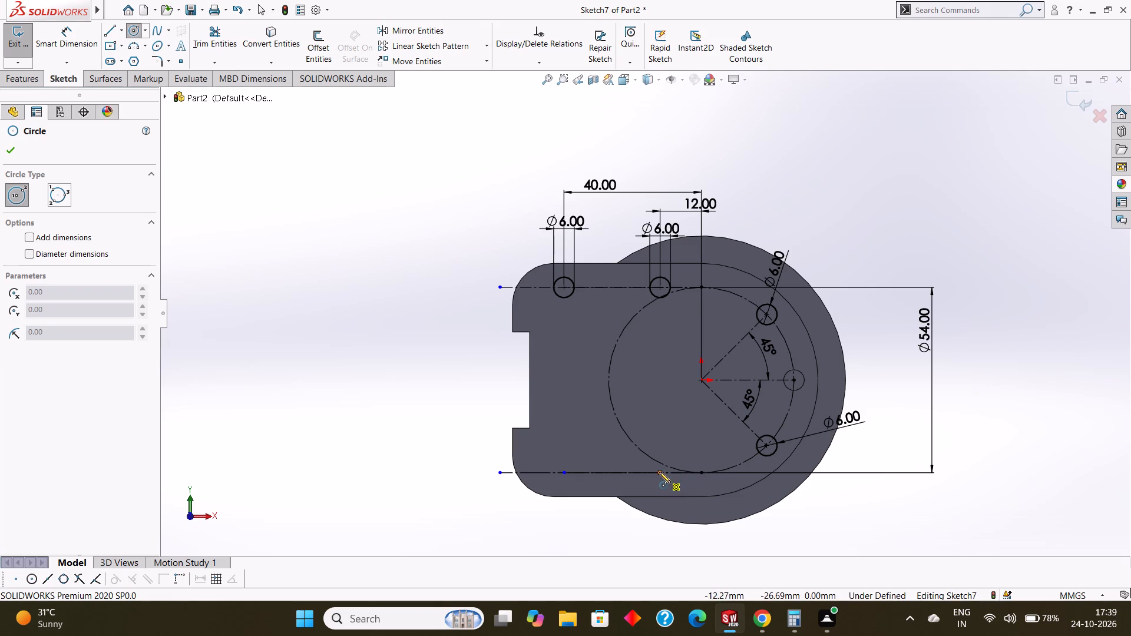
{"action": "left_click_drag", "start_coordinate": [659, 472], "coordinate": [670, 490]}
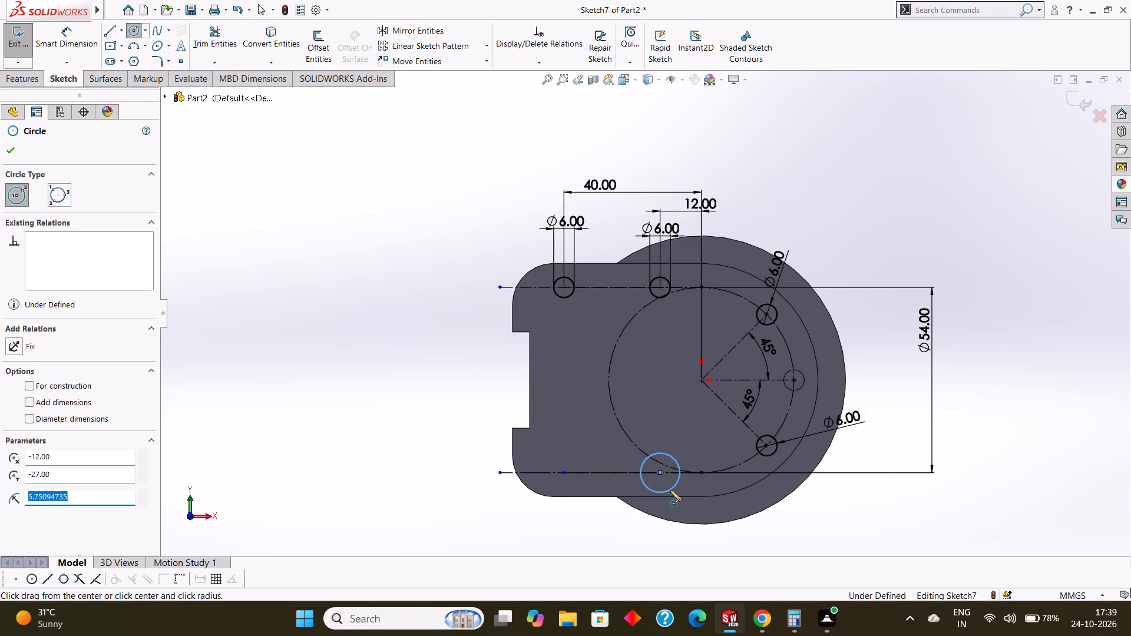
{"action": "key", "text": "BackSpace"}
{"action": "key", "text": "3"}
{"action": "key", "text": "Return"}
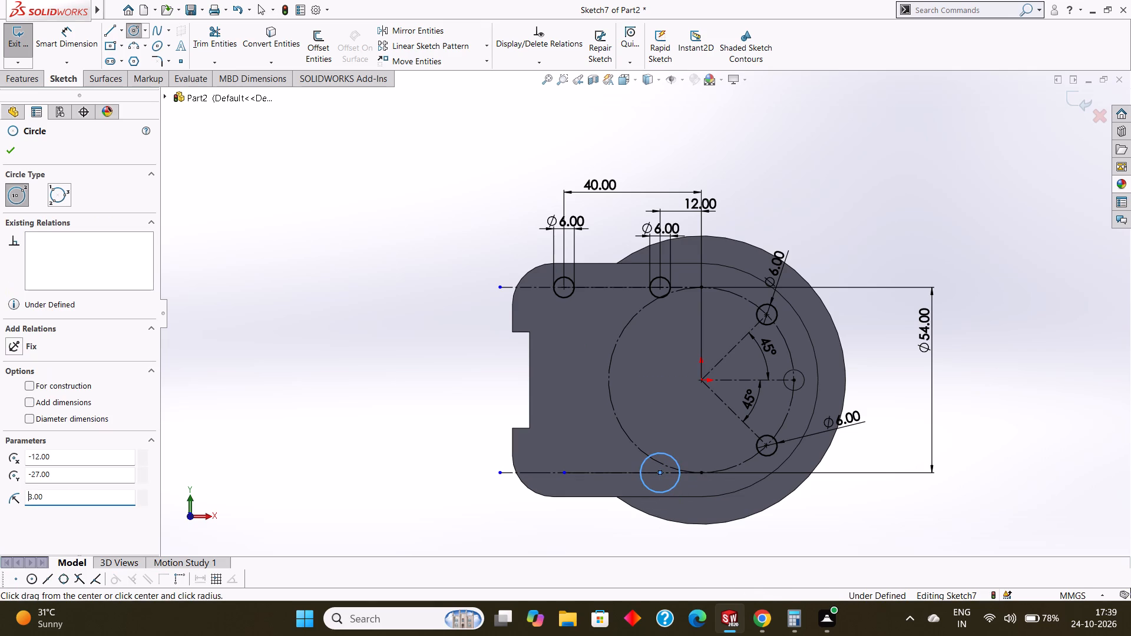
{"action": "left_click_drag", "start_coordinate": [564, 473], "coordinate": [565, 475]}
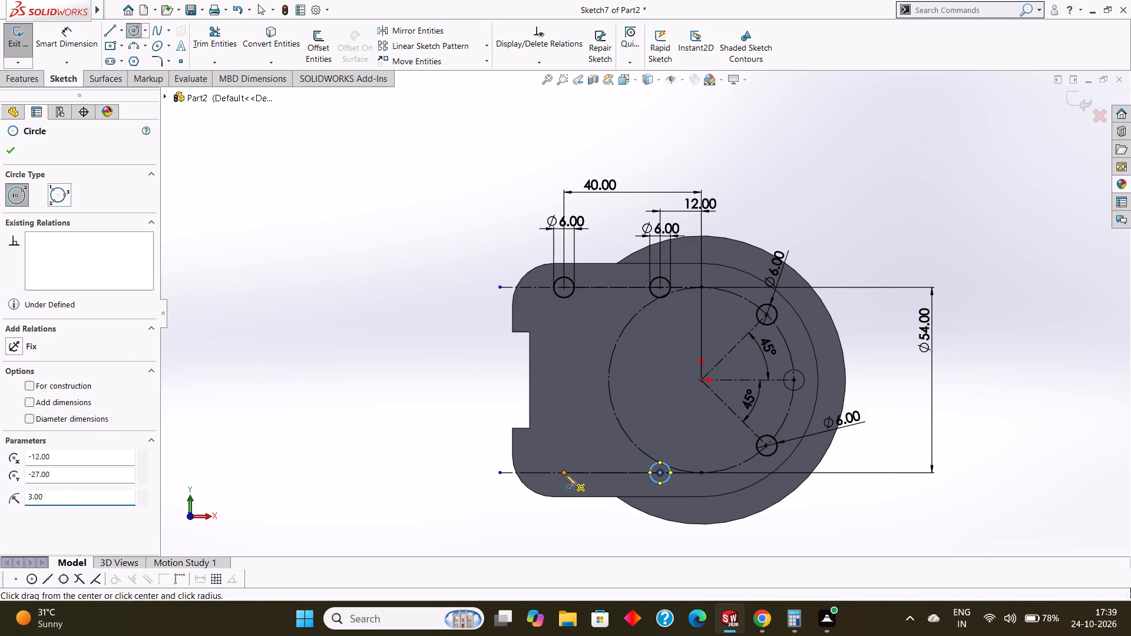
{"action": "left_click_drag", "start_coordinate": [565, 475], "coordinate": [570, 485]}
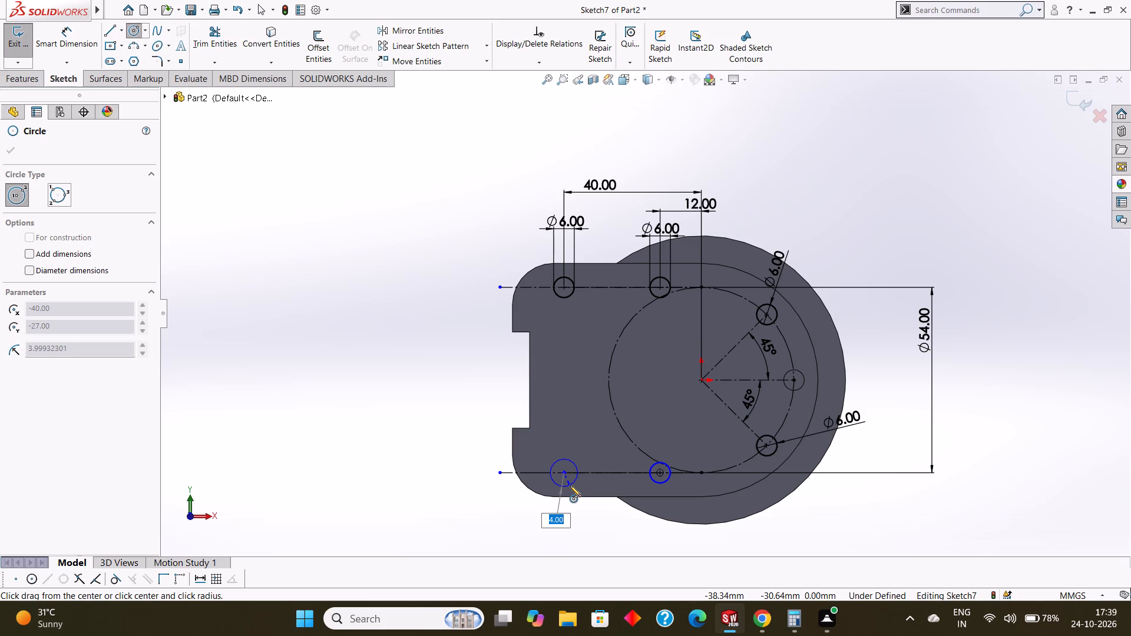
{"action": "key", "text": "BackSpace"}
{"action": "key", "text": "3"}
{"action": "key", "text": "Return"}
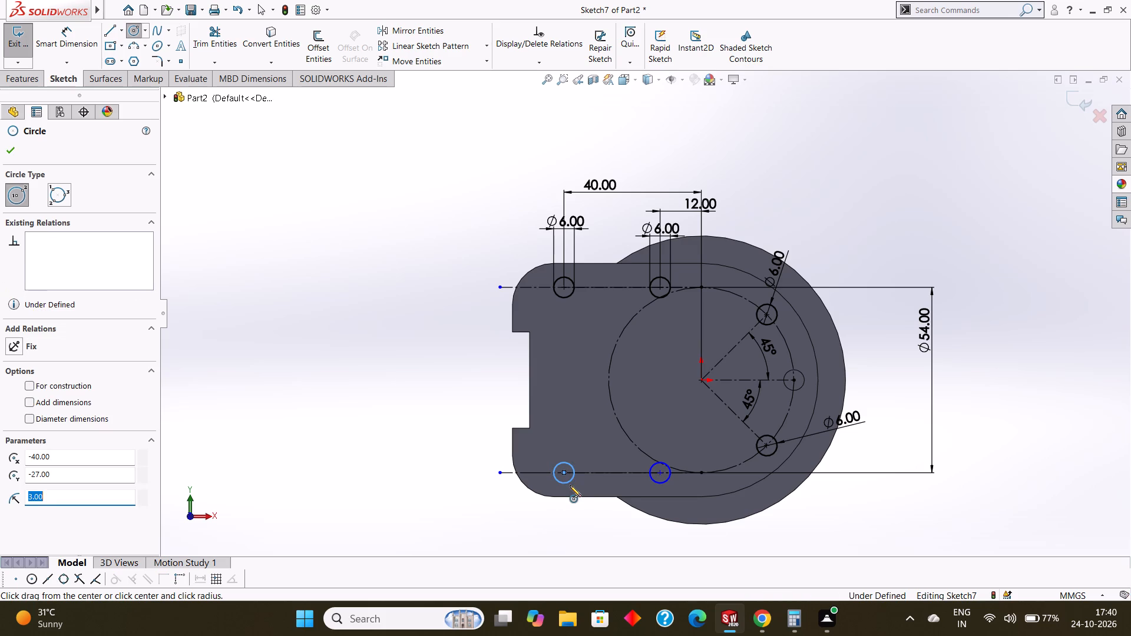
{"action": "key", "text": "Escape"}
{"action": "key", "text": "Escape"}
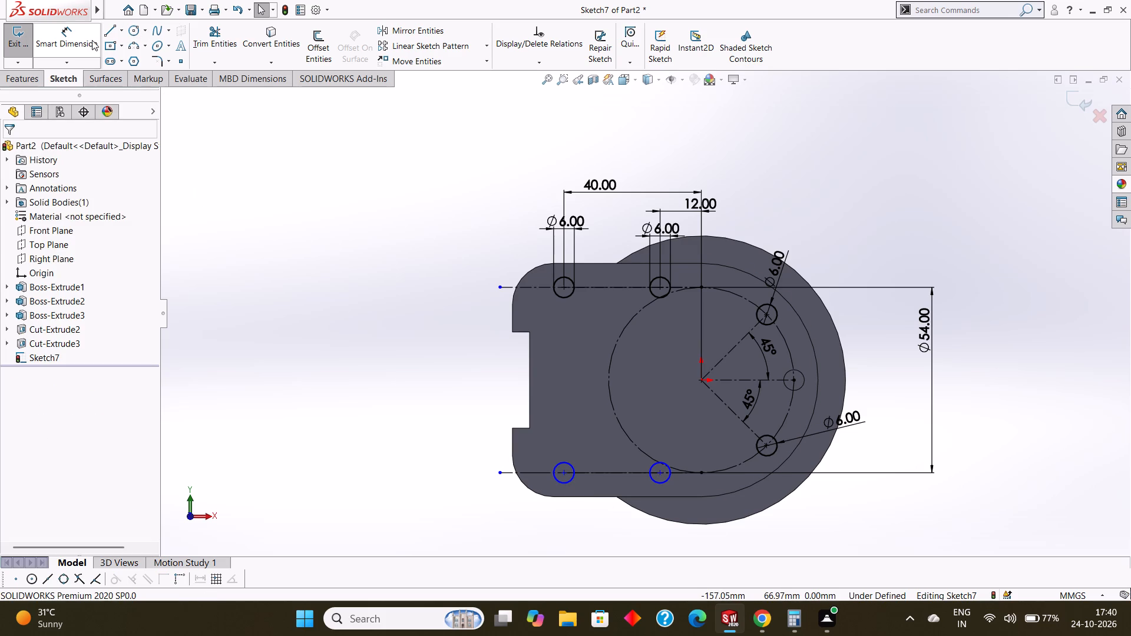
Add diameter dimensions to the two small circles on the lower horizontal centerline.
{"action": "left_click", "coordinate": [88, 37]}
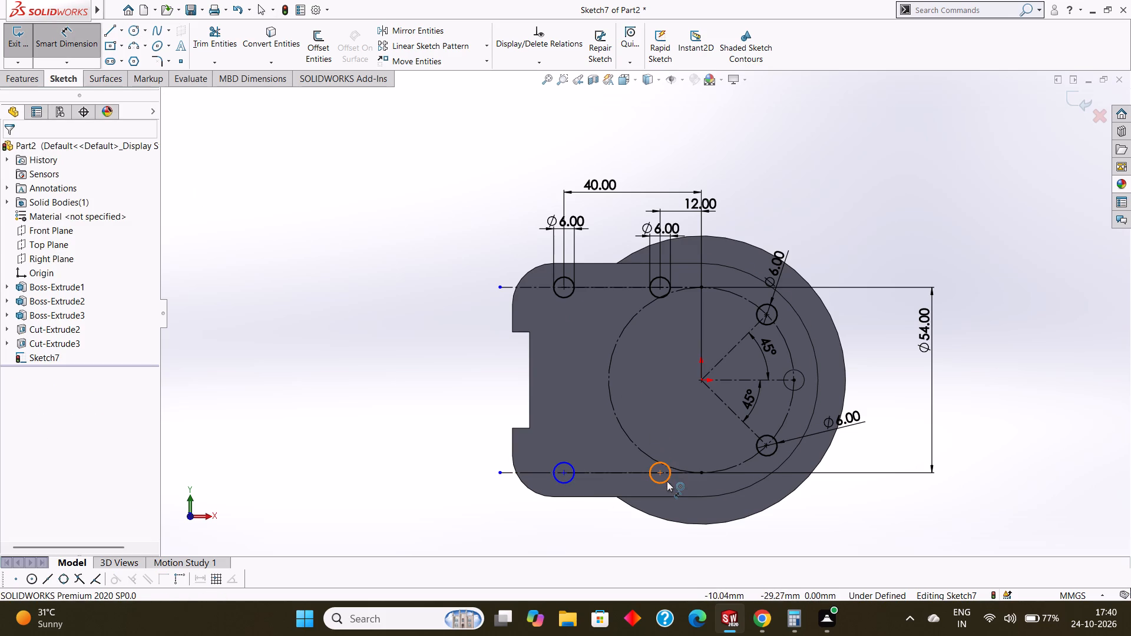
{"action": "left_click", "coordinate": [667, 481]}
{"action": "left_click", "coordinate": [677, 516]}
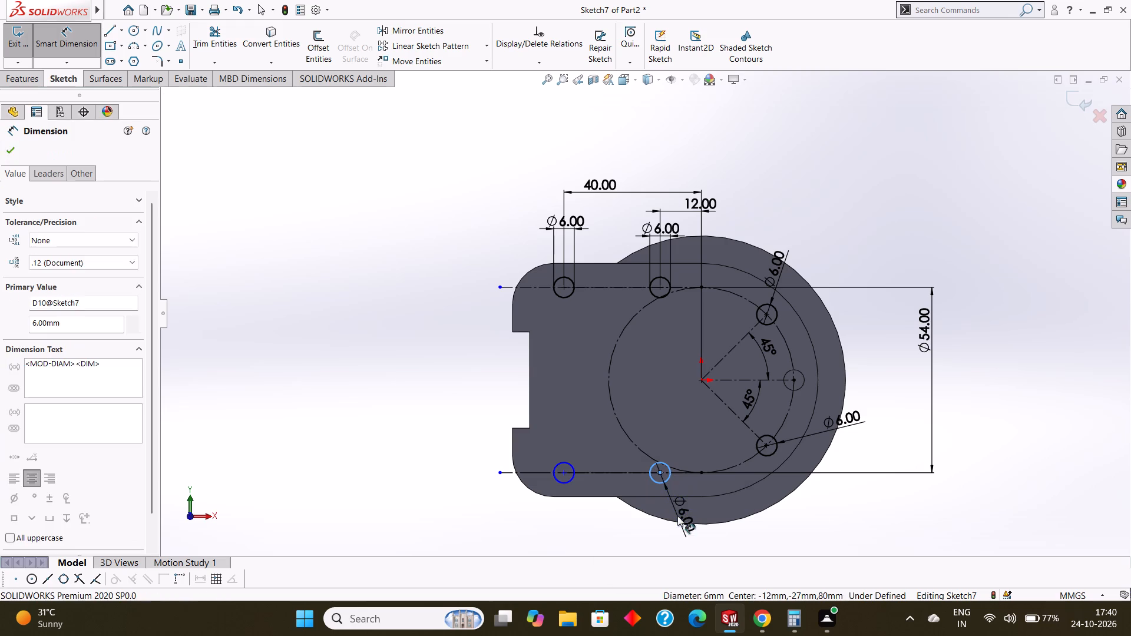
{"action": "left_click", "coordinate": [623, 497]}
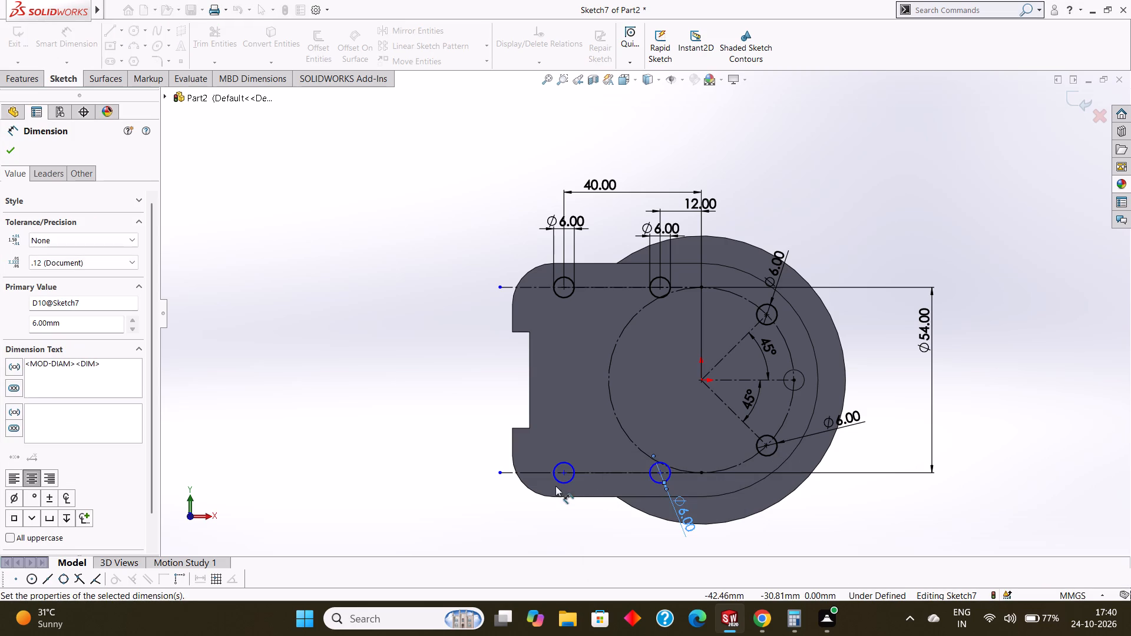
{"action": "left_click", "coordinate": [559, 483]}
{"action": "left_click", "coordinate": [575, 519]}
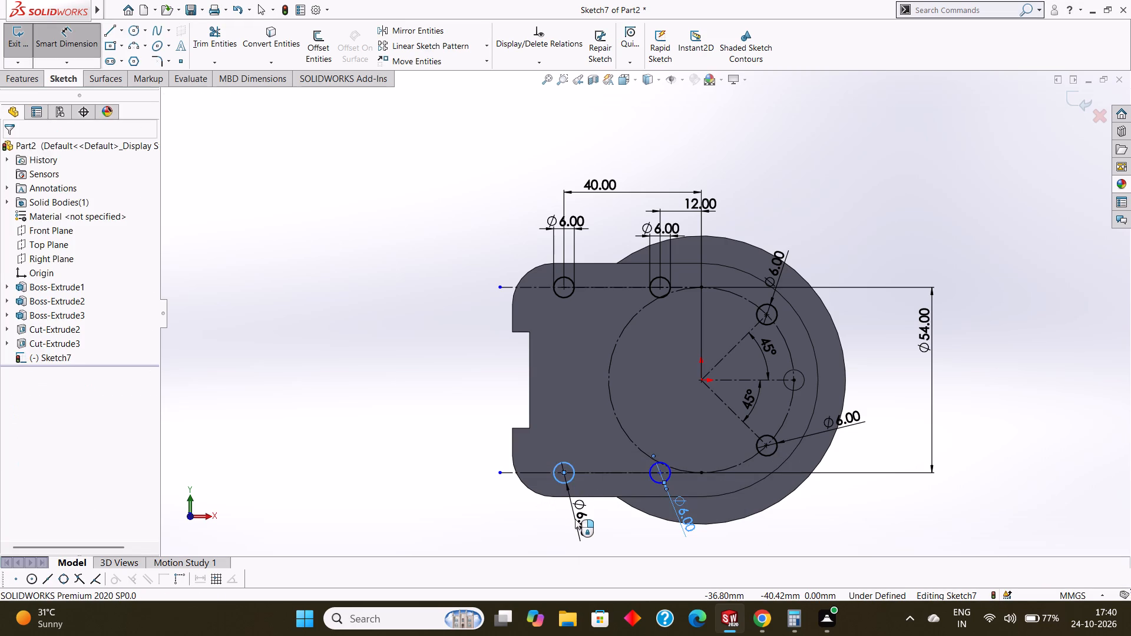
{"action": "left_click", "coordinate": [525, 501]}
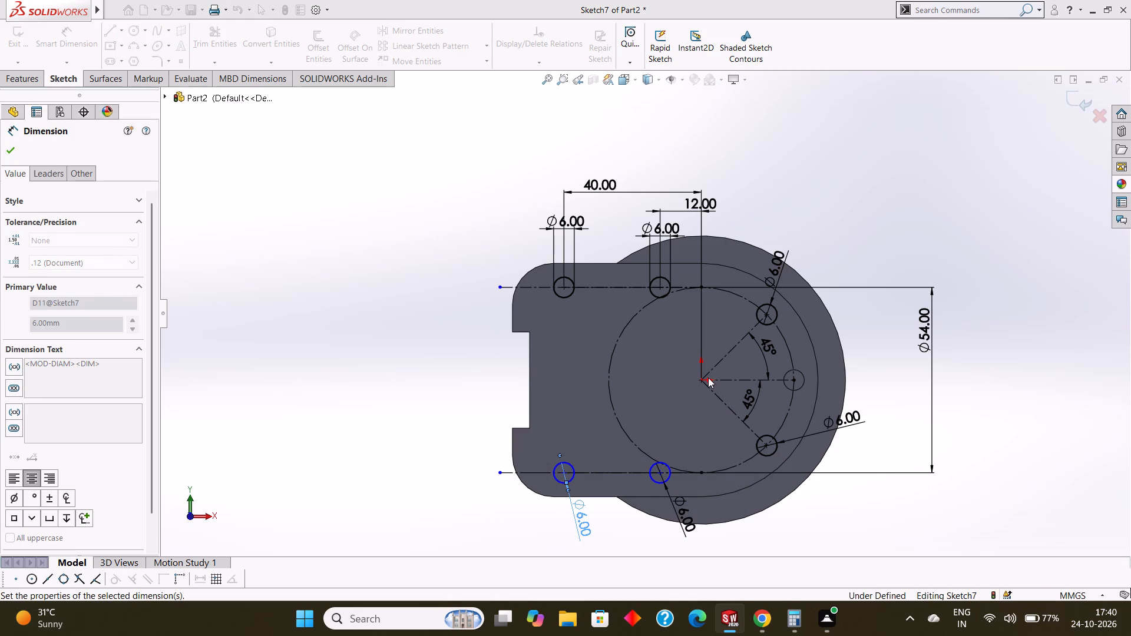
Dimension the horizontal distances from the origin to the centers of the two small circles on the lower horizontal centerline.
{"action": "left_click", "coordinate": [699, 378]}
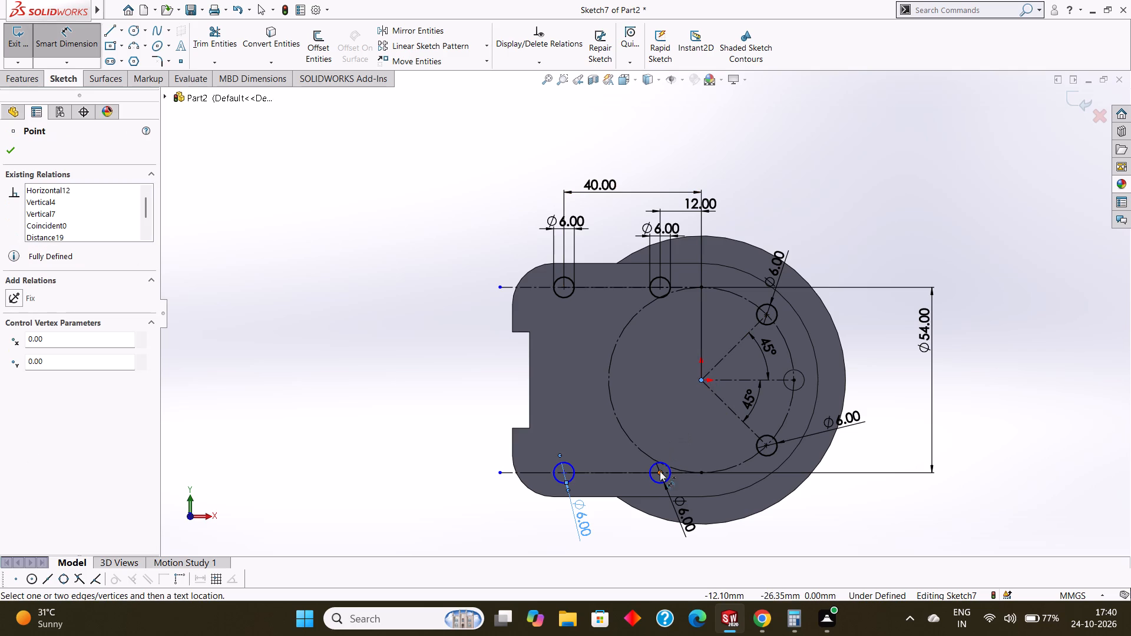
{"action": "left_click", "coordinate": [660, 471]}
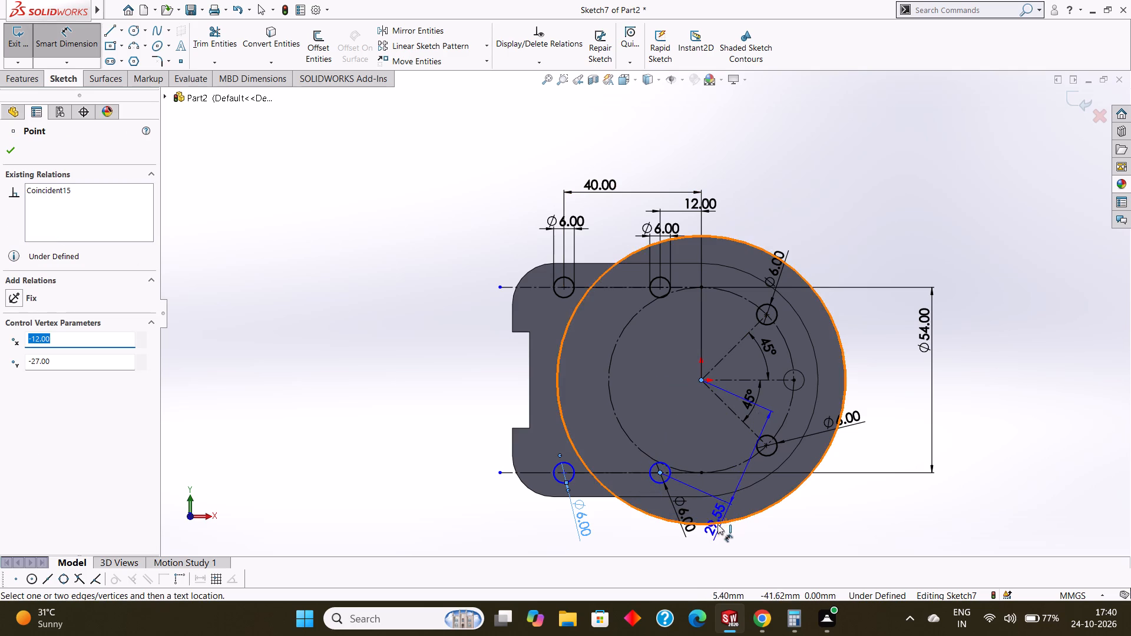
{"action": "left_click", "coordinate": [661, 541]}
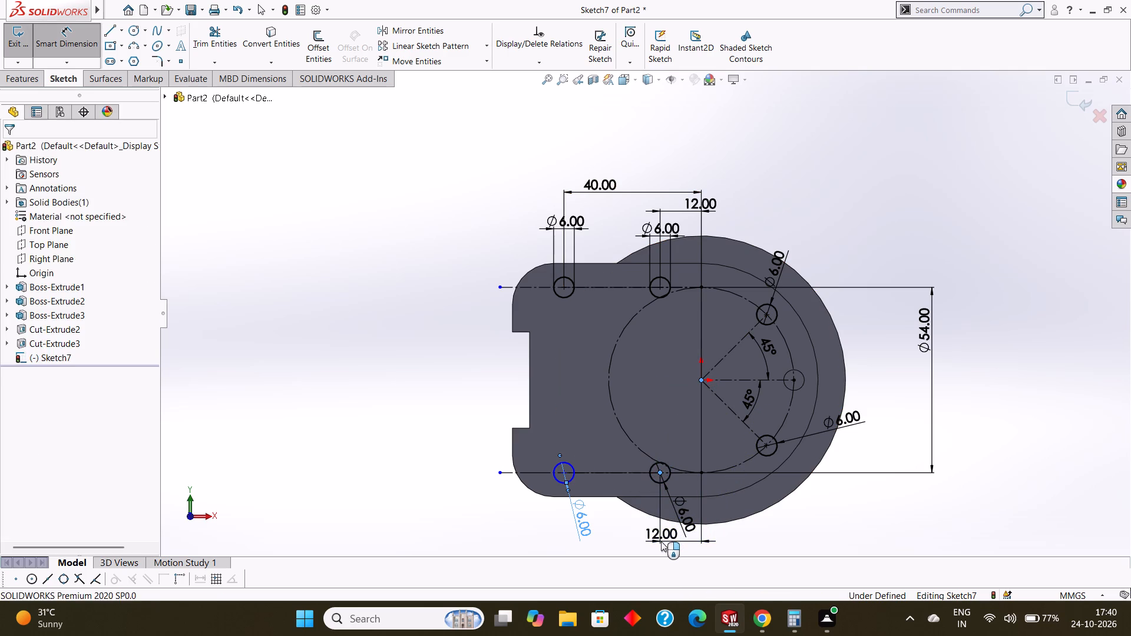
{"action": "left_click", "coordinate": [610, 523]}
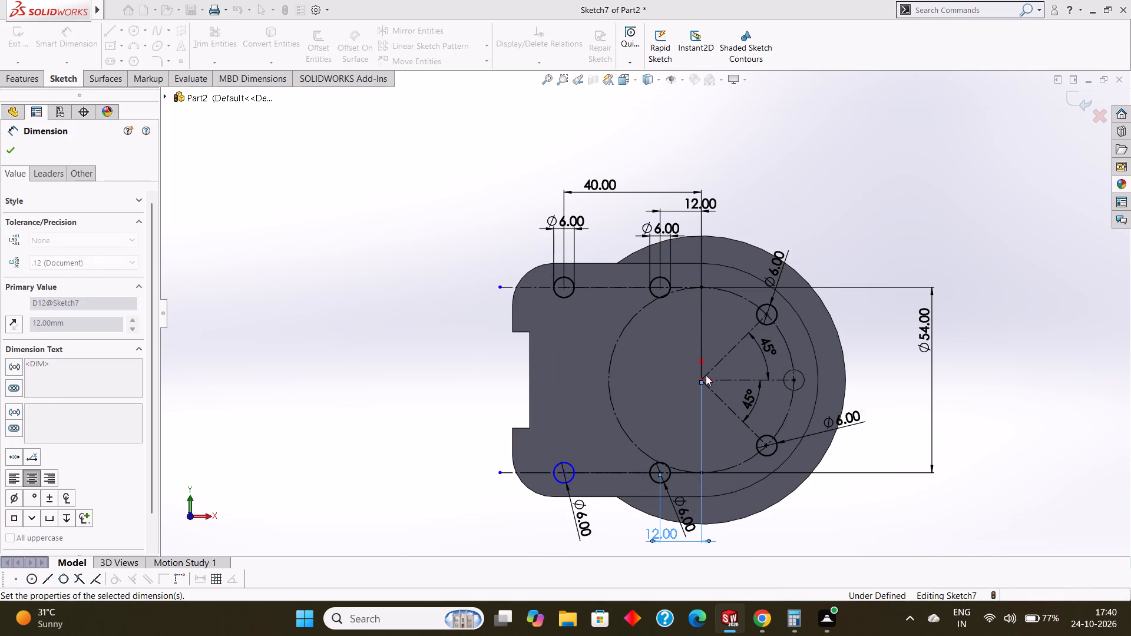
{"action": "left_click", "coordinate": [703, 377]}
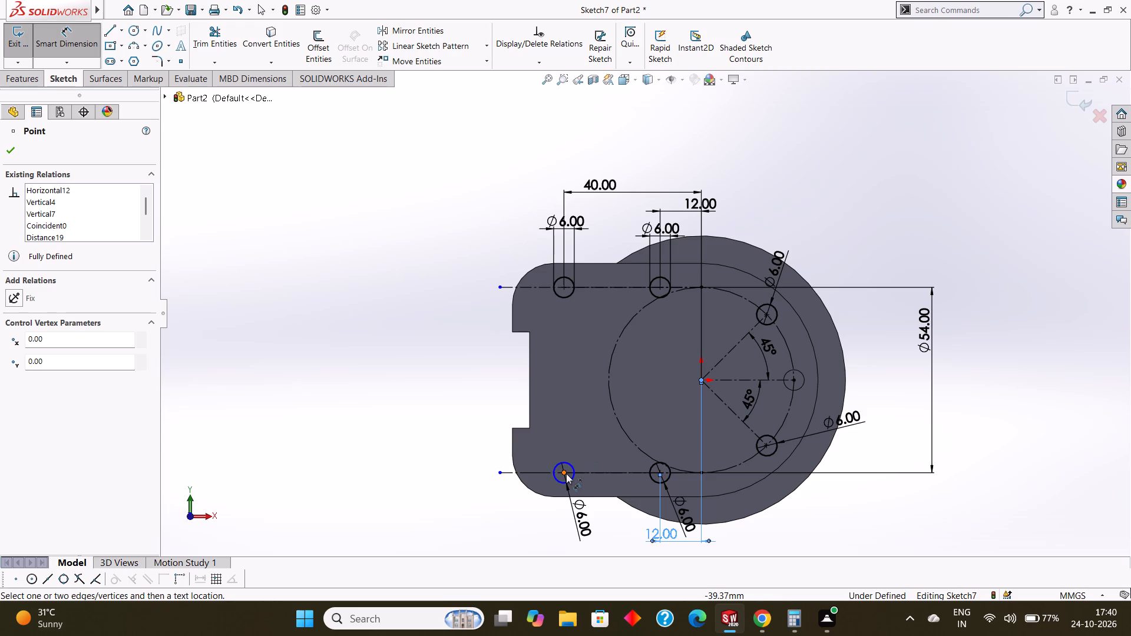
{"action": "left_click", "coordinate": [566, 473]}
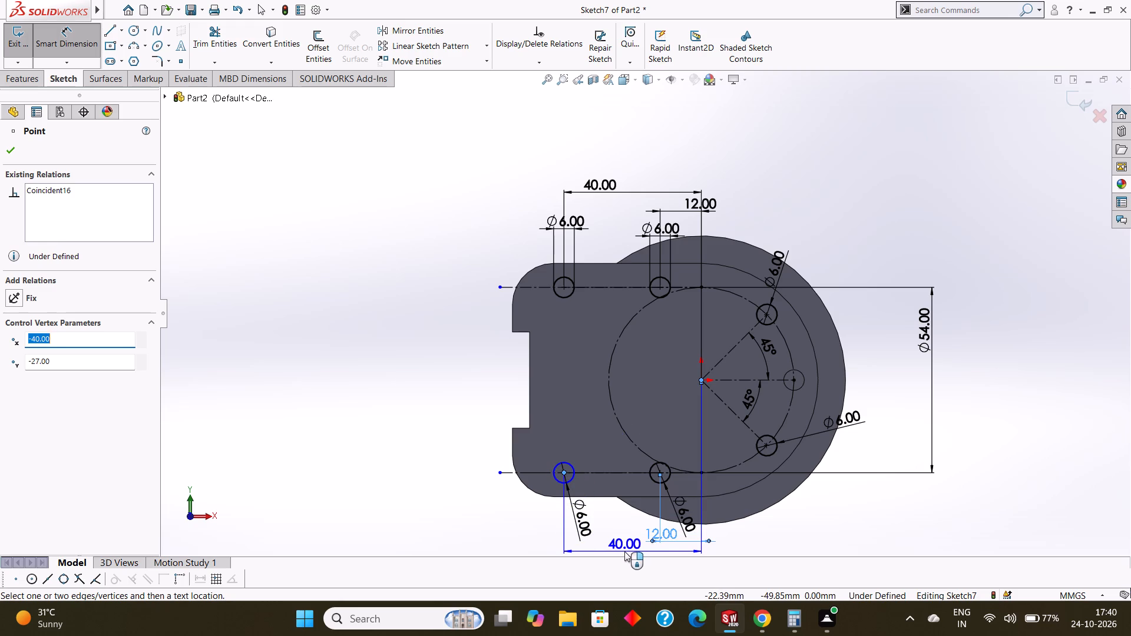
{"action": "left_click", "coordinate": [624, 551]}
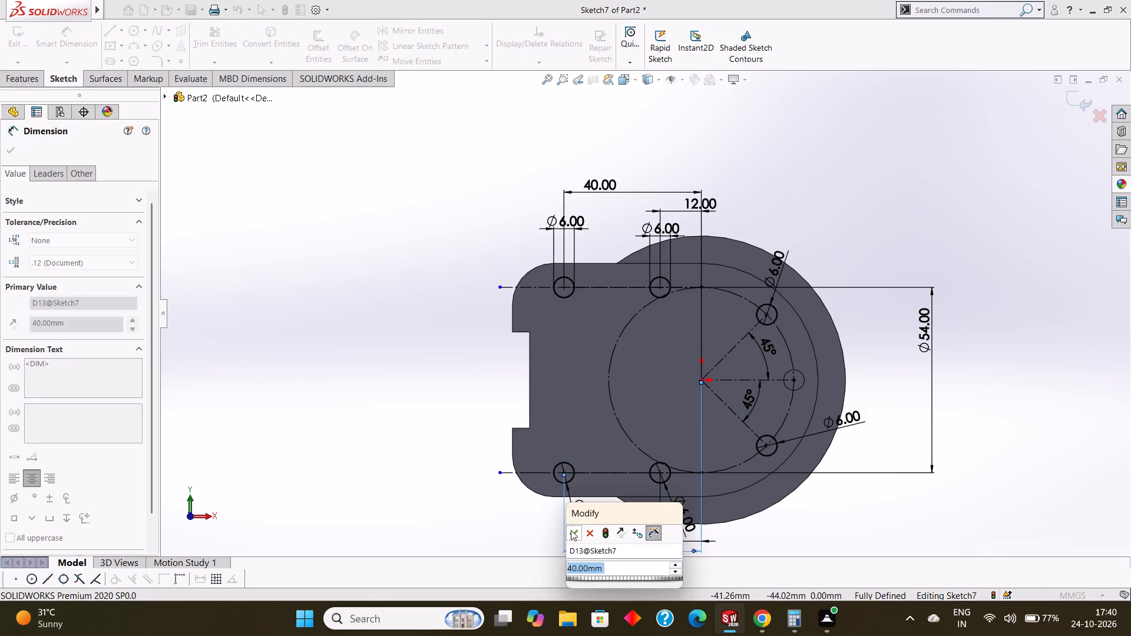
{"action": "left_click", "coordinate": [573, 534]}
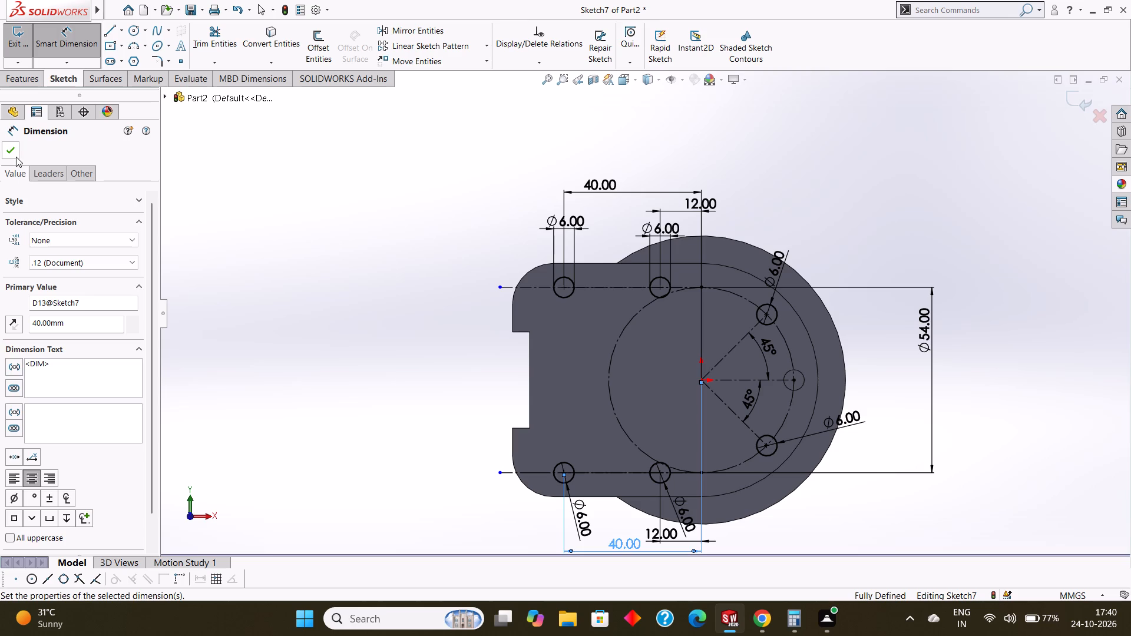
{"action": "left_click", "coordinate": [16, 156]}
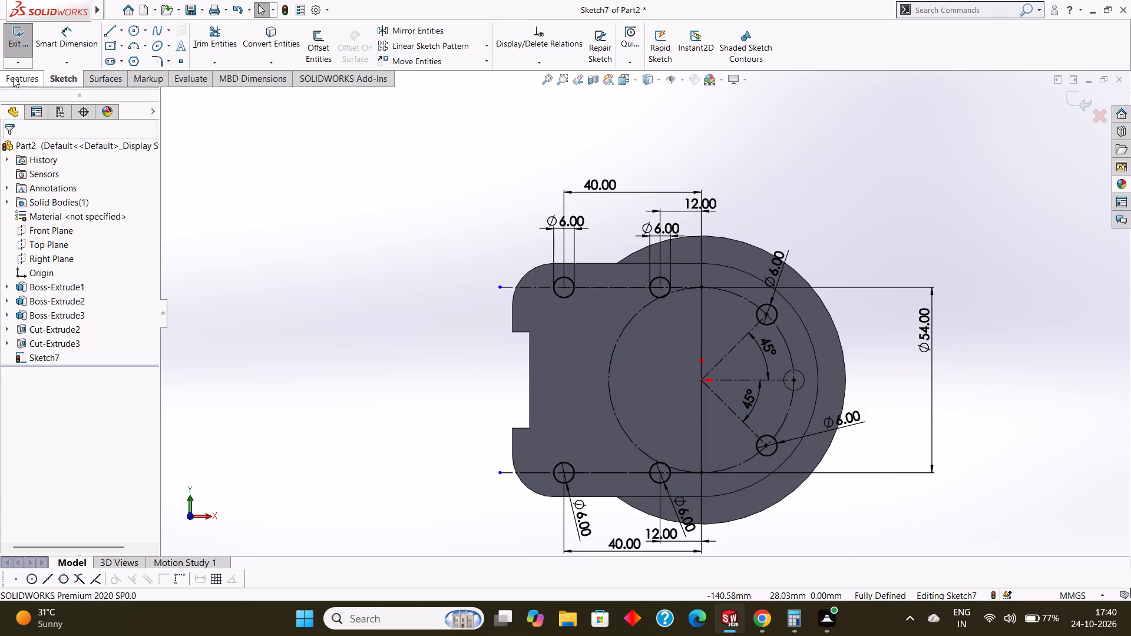
{"action": "left_click", "coordinate": [14, 73]}
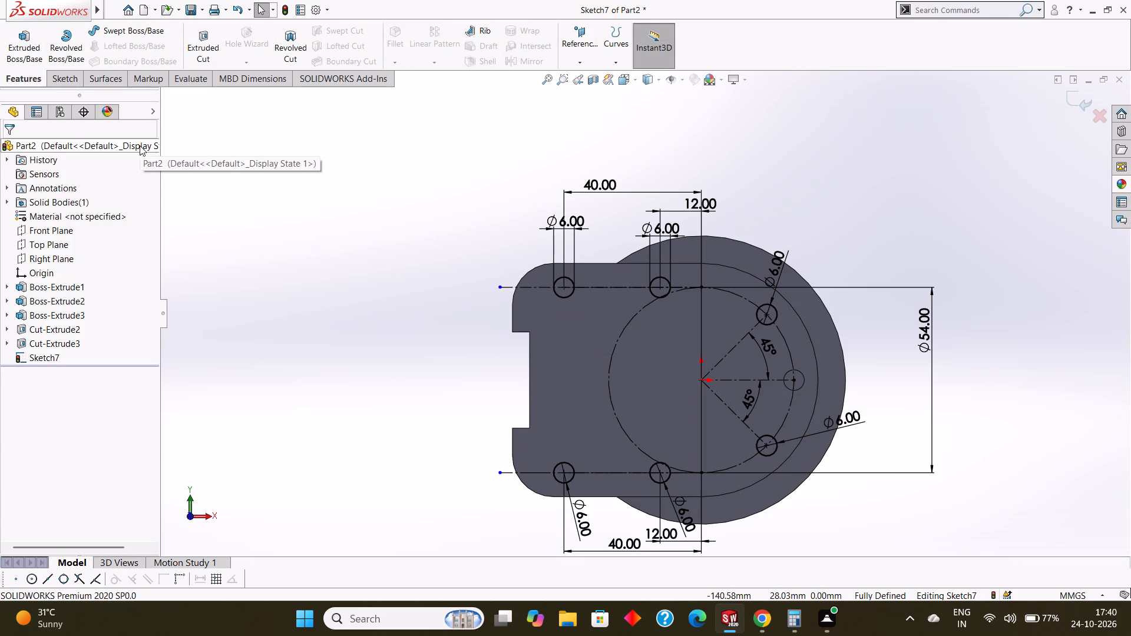
Set the diameters of the two small circles on the upper horizontal centerline to 7 mm.
{"action": "double_click", "coordinate": [574, 219]}
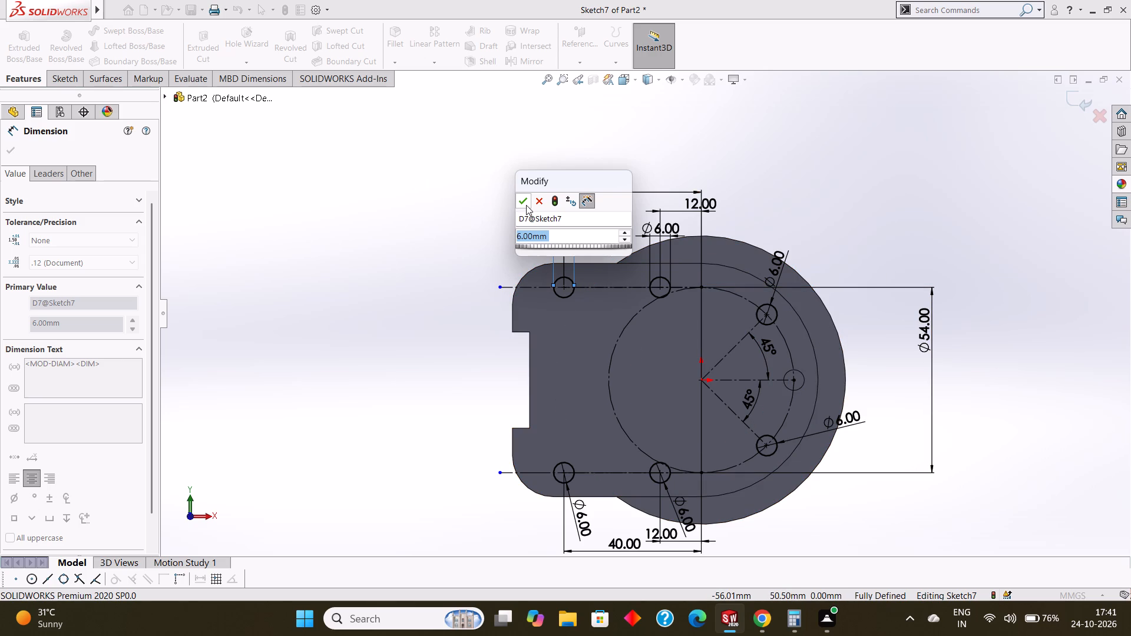
{"action": "key", "text": "BackSpace"}
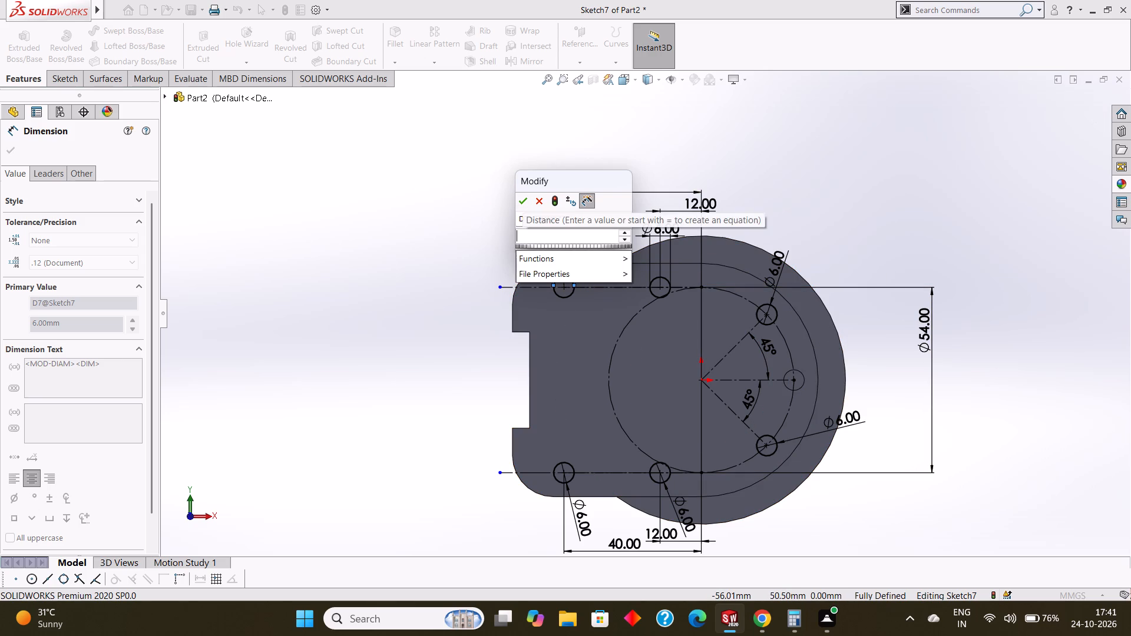
{"action": "key", "text": "7"}
{"action": "key", "text": "Return"}
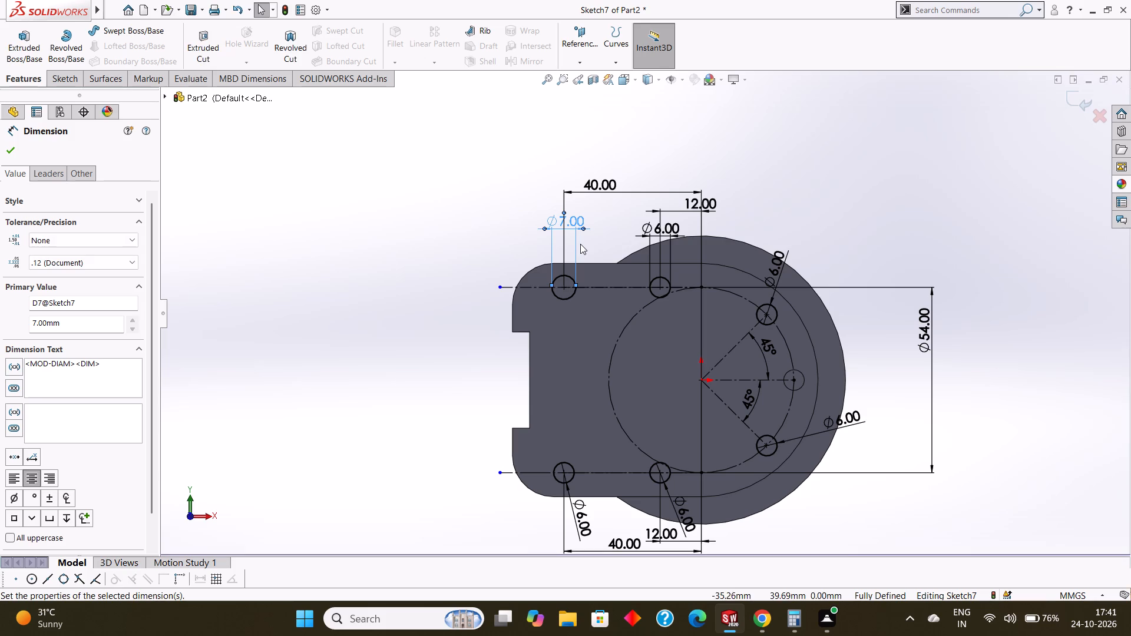
{"action": "double_click", "coordinate": [666, 231]}
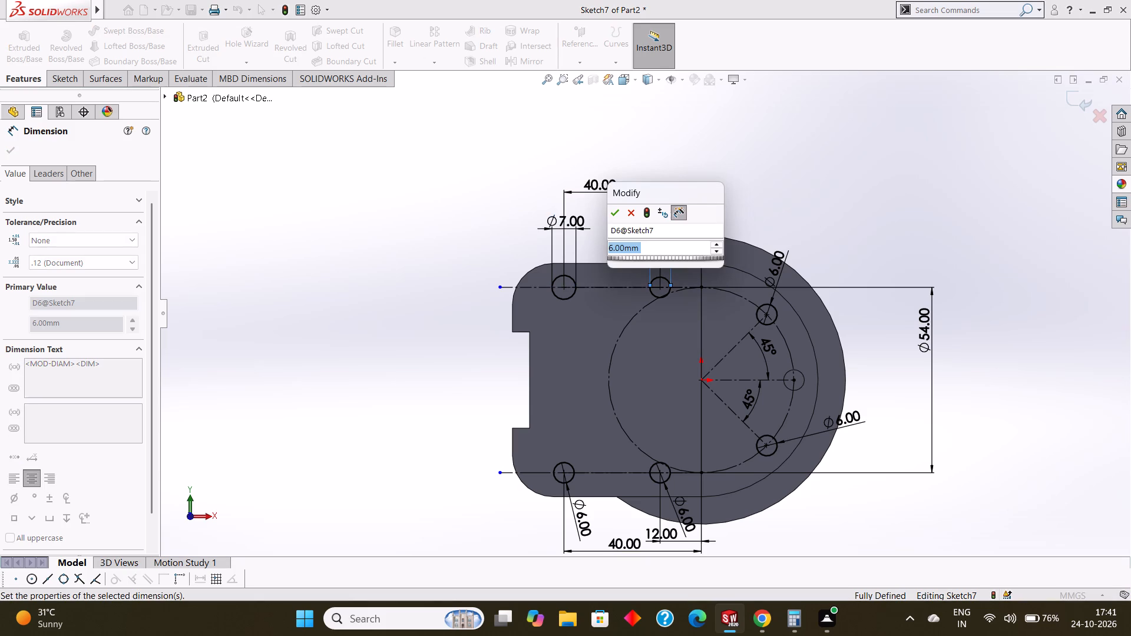
{"action": "key", "text": "BackSpace"}
{"action": "key", "text": "7"}
{"action": "key", "text": "Return"}
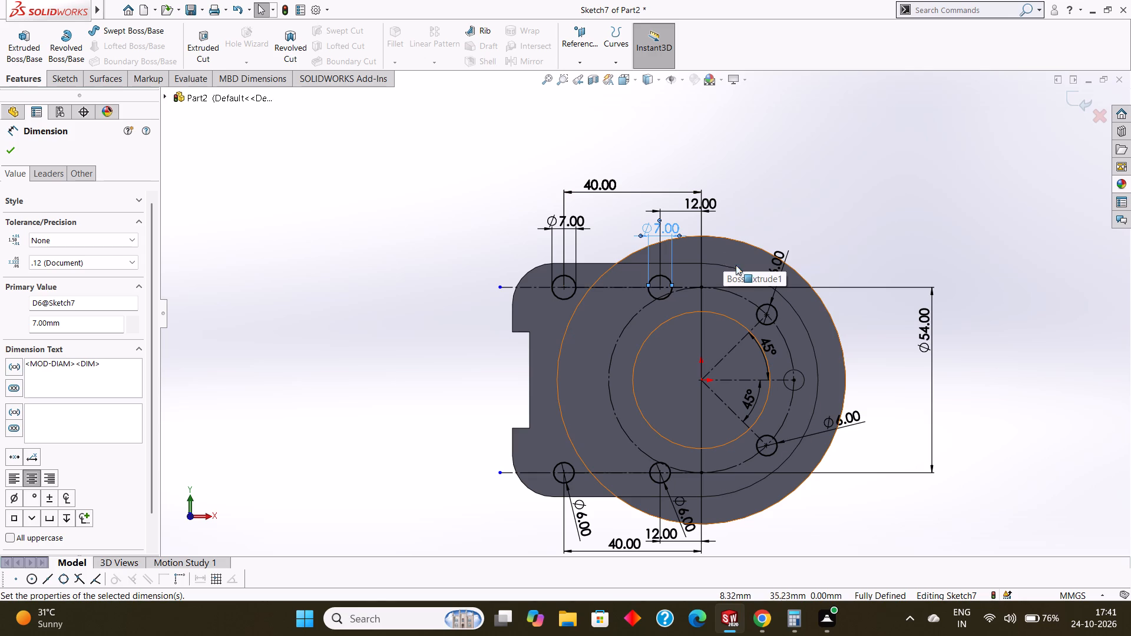
Set the diameters of the two small circles at the ends of the 45° centerlines to 7 mm.
{"action": "double_click", "coordinate": [778, 267]}
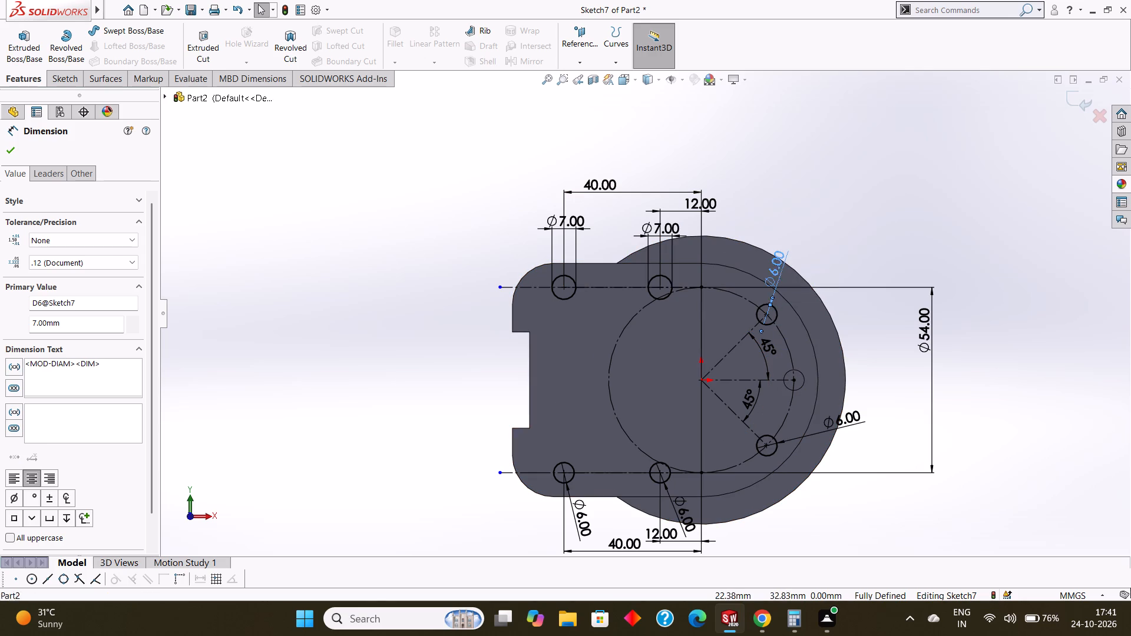
{"action": "key", "text": "BackSpace"}
{"action": "key", "text": "7"}
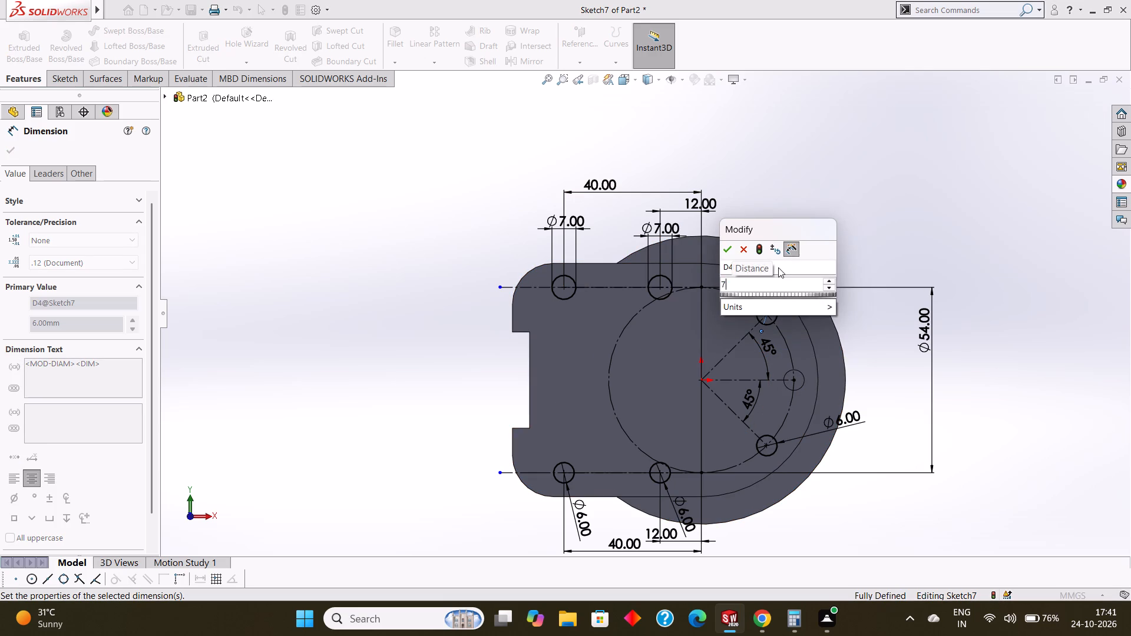
{"action": "key", "text": "Return"}
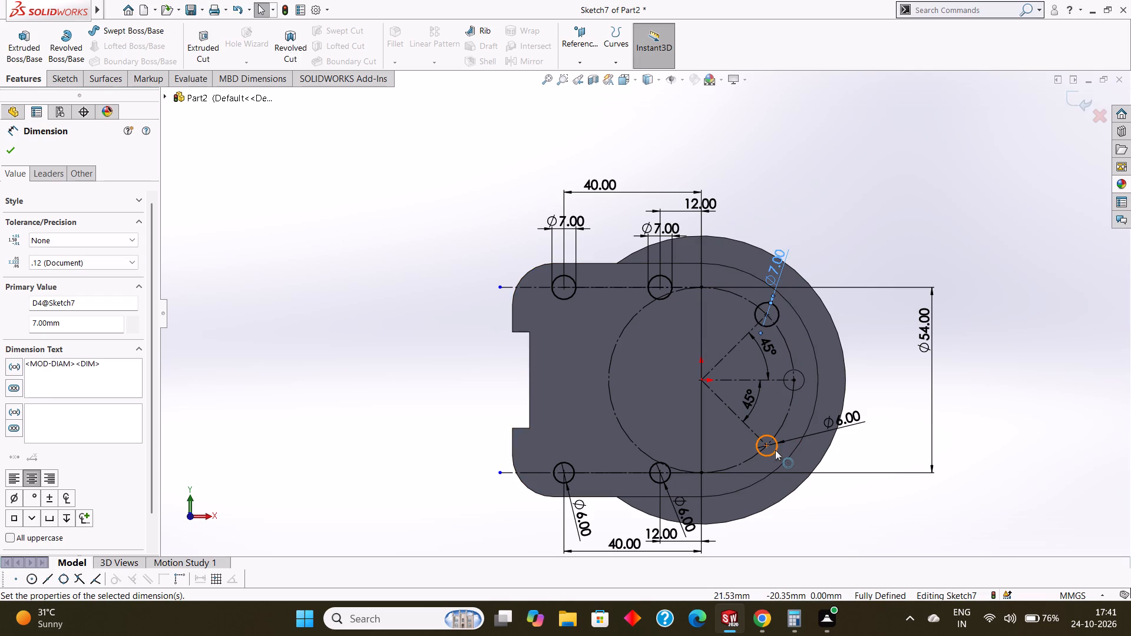
{"action": "double_click", "coordinate": [847, 420]}
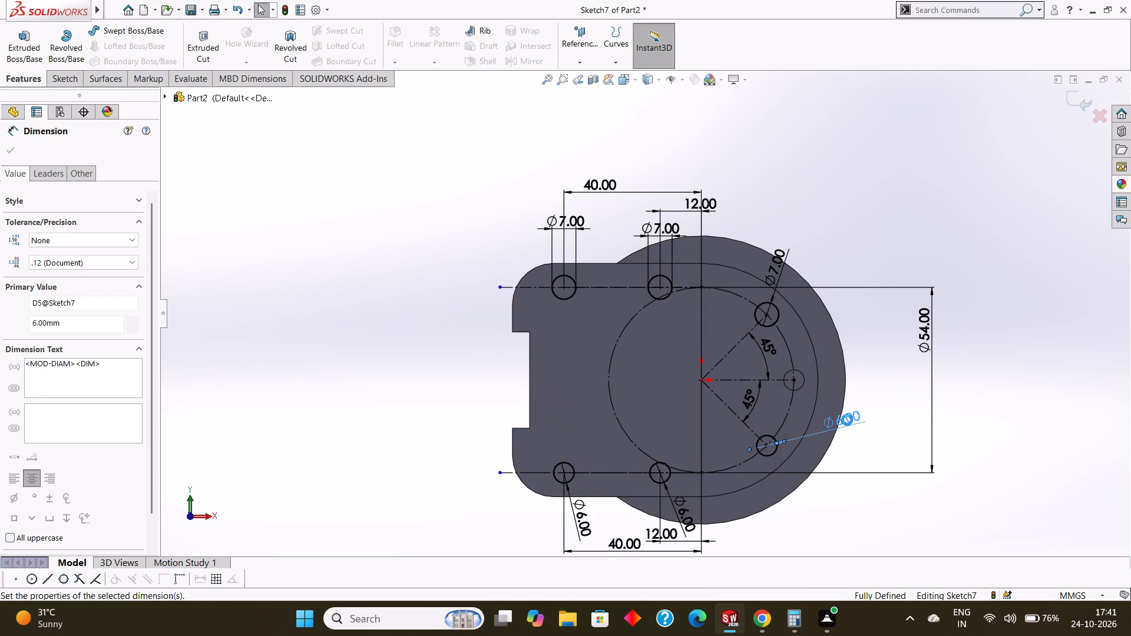
{"action": "key", "text": "BackSpace"}
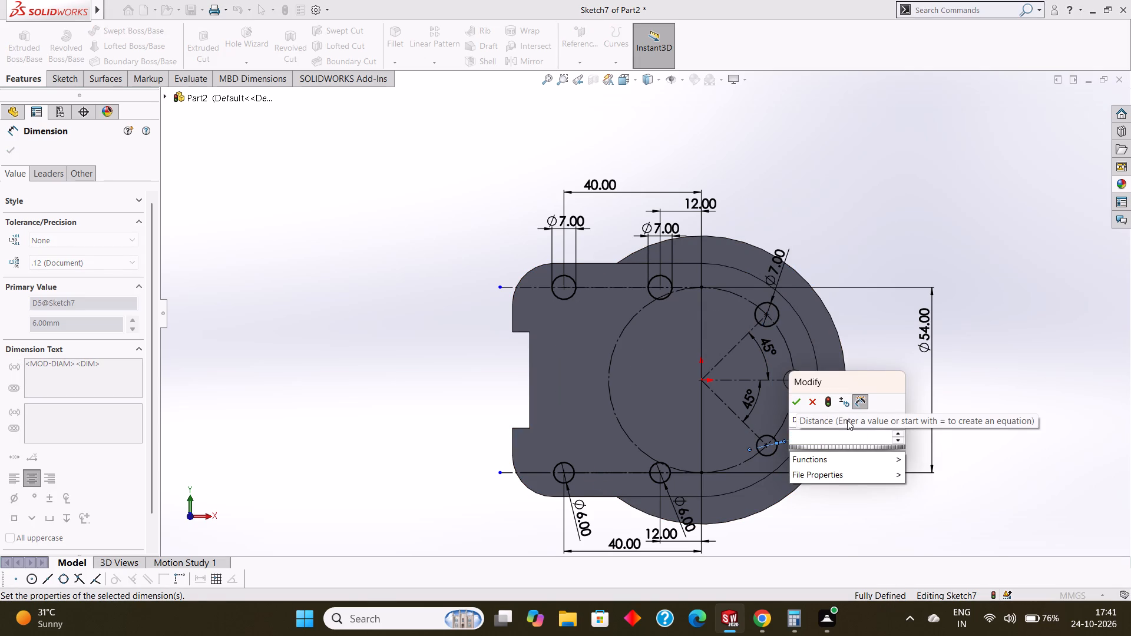
{"action": "key", "text": "7"}
{"action": "key", "text": "Return"}
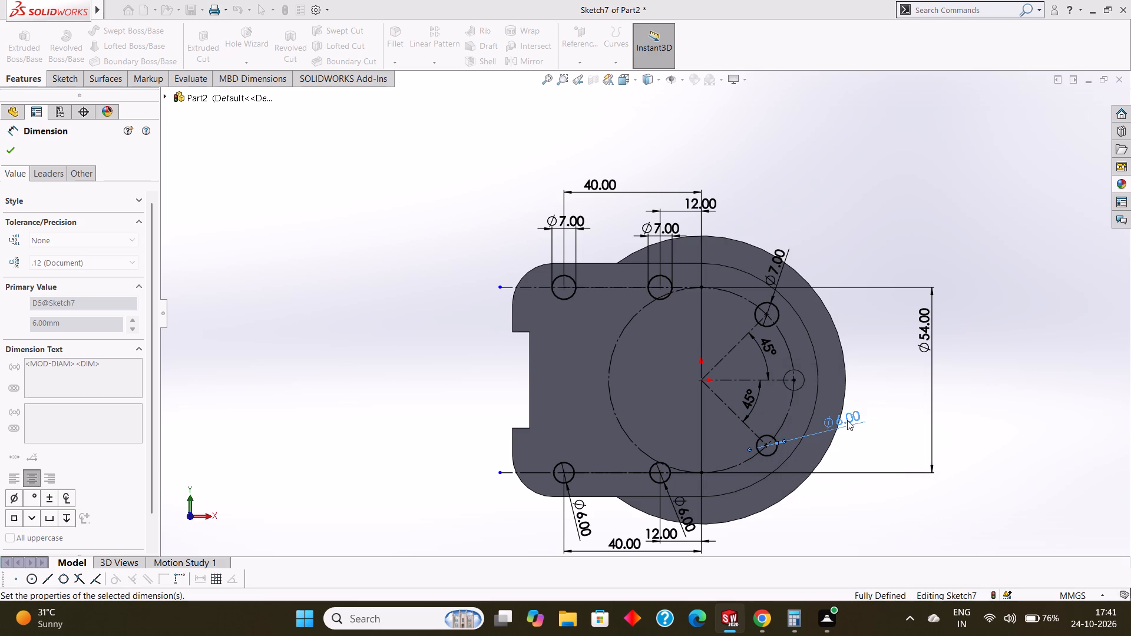
Set the diameters of the two small circles on the lower horizontal centerline to 7 mm.
{"action": "double_click", "coordinate": [684, 509]}
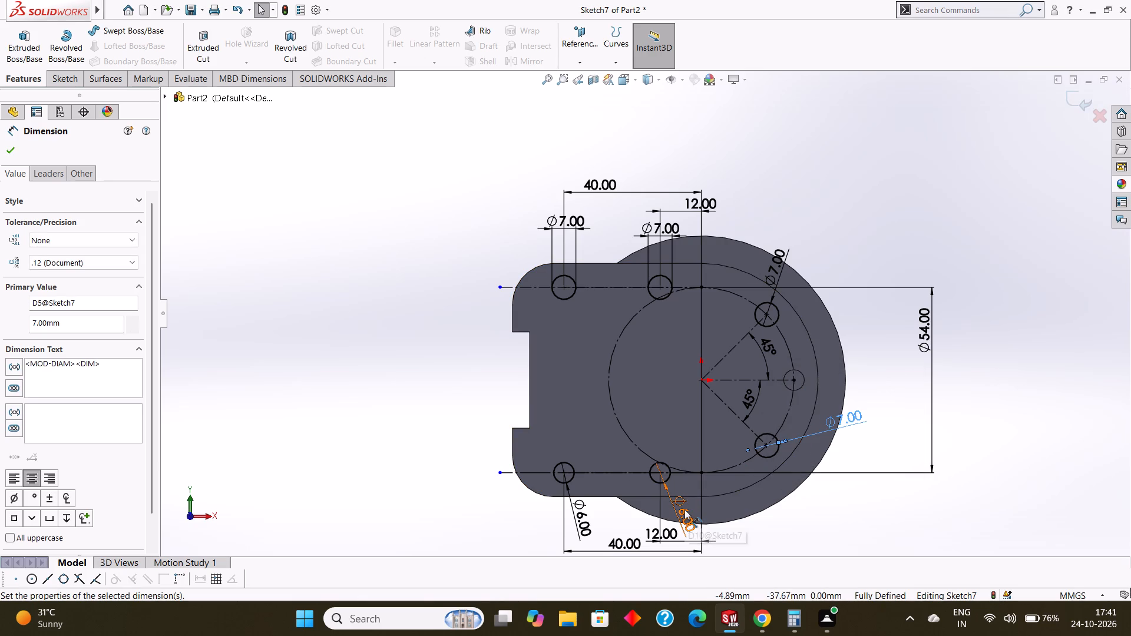
{"action": "key", "text": "BackSpace"}
{"action": "key", "text": "7"}
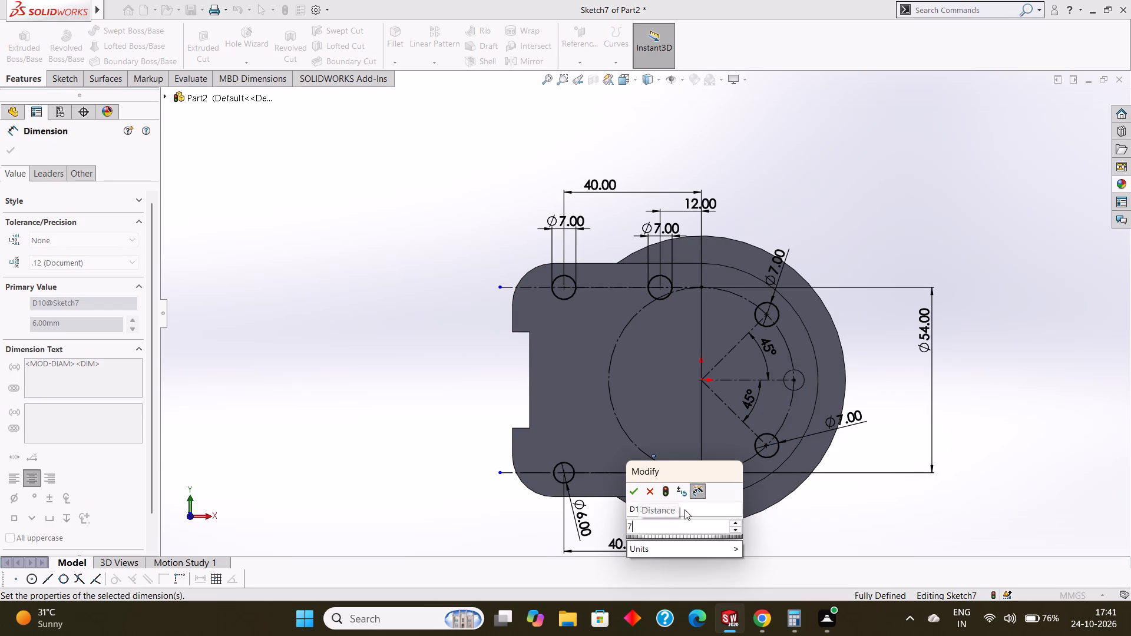
{"action": "key", "text": "Return"}
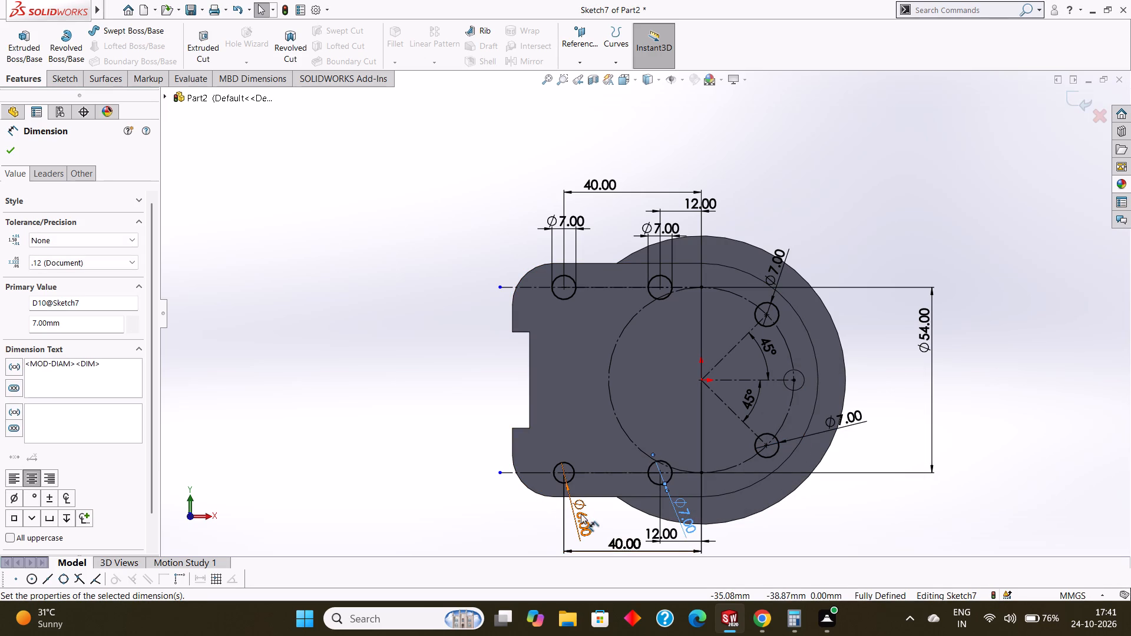
{"action": "double_click", "coordinate": [581, 514]}
{"action": "key", "text": "BackSpace"}
{"action": "key", "text": "7"}
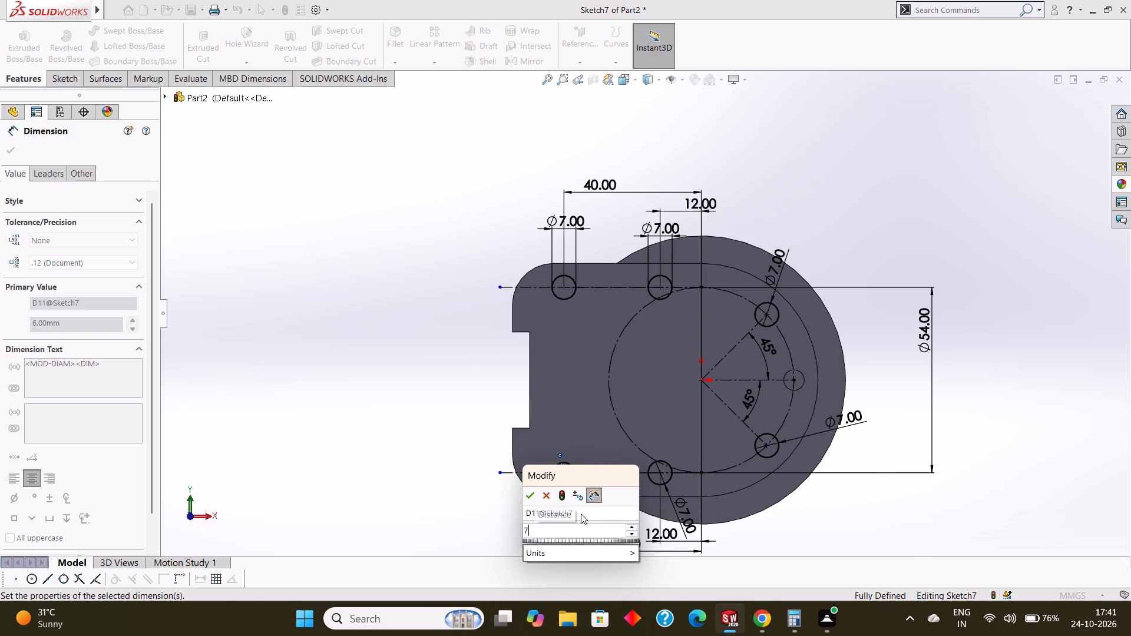
{"action": "key", "text": "Return"}
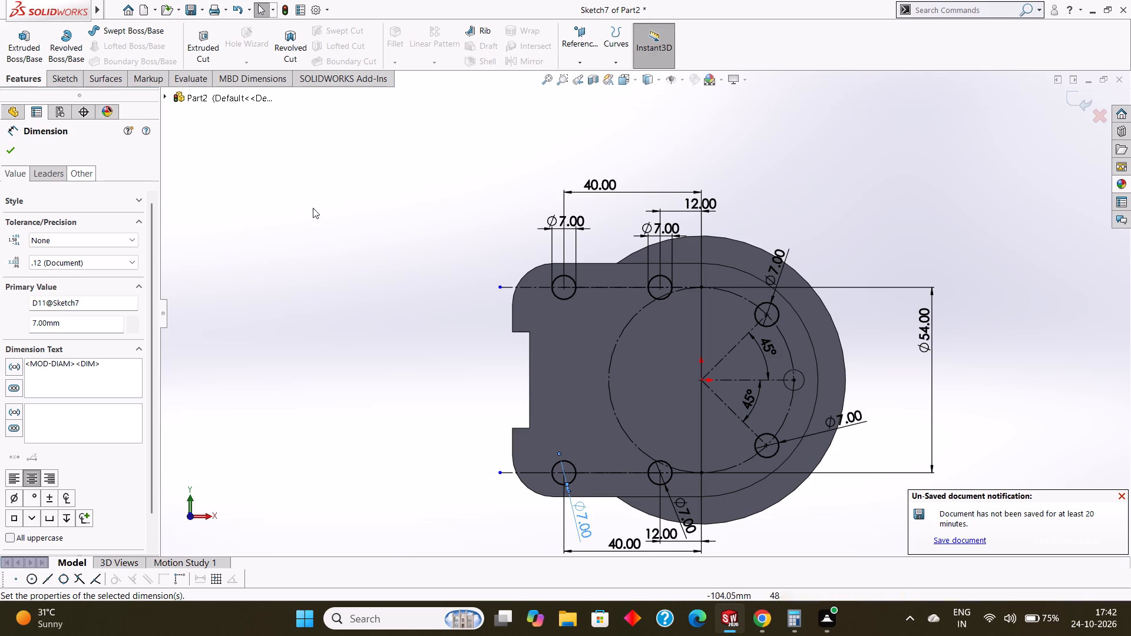
Cut the sketched small circles through the notched plate with a 13 mm blind Extruded Cut.
{"action": "left_click", "coordinate": [201, 51]}
{"action": "middle_click_drag", "start_coordinate": [342, 367], "coordinate": [442, 322]}
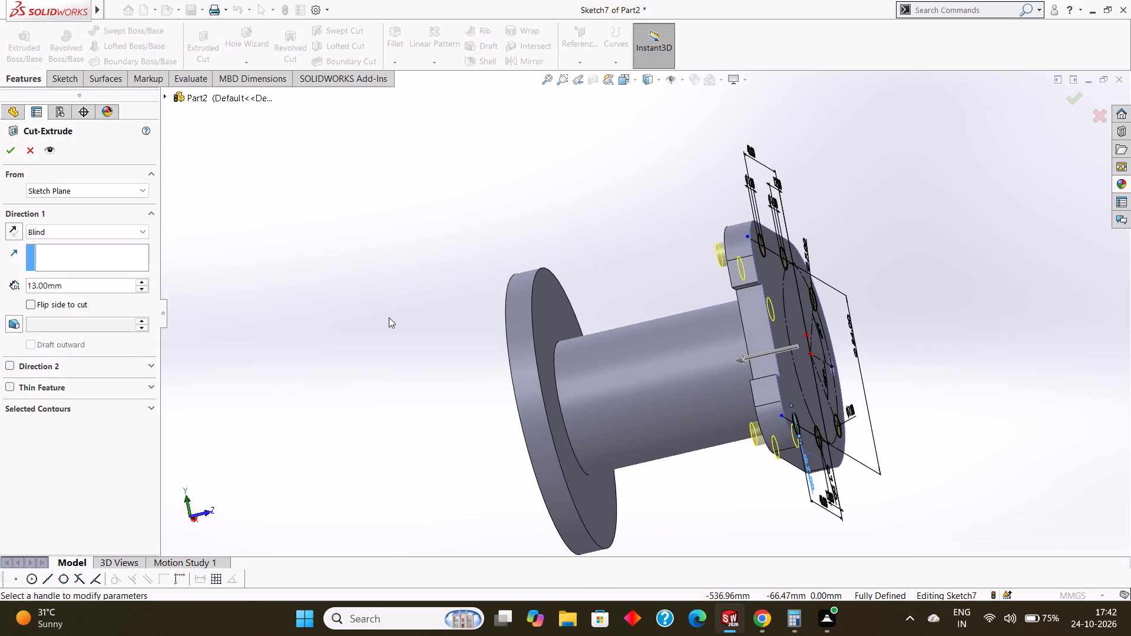
{"action": "left_click", "coordinate": [10, 158]}
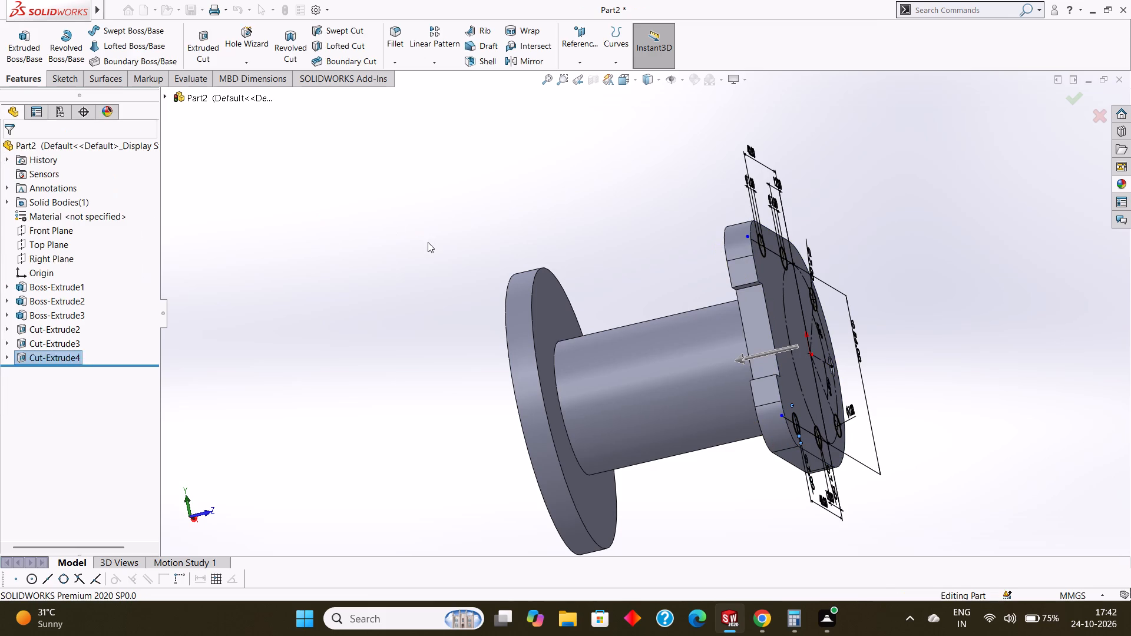
{"action": "left_click", "coordinate": [428, 242]}
Examine the newly cut holes in the notched plate from several angles.
{"action": "middle_click_drag", "start_coordinate": [426, 241], "coordinate": [405, 237]}
{"action": "middle_click_drag", "start_coordinate": [399, 235], "coordinate": [388, 220]}
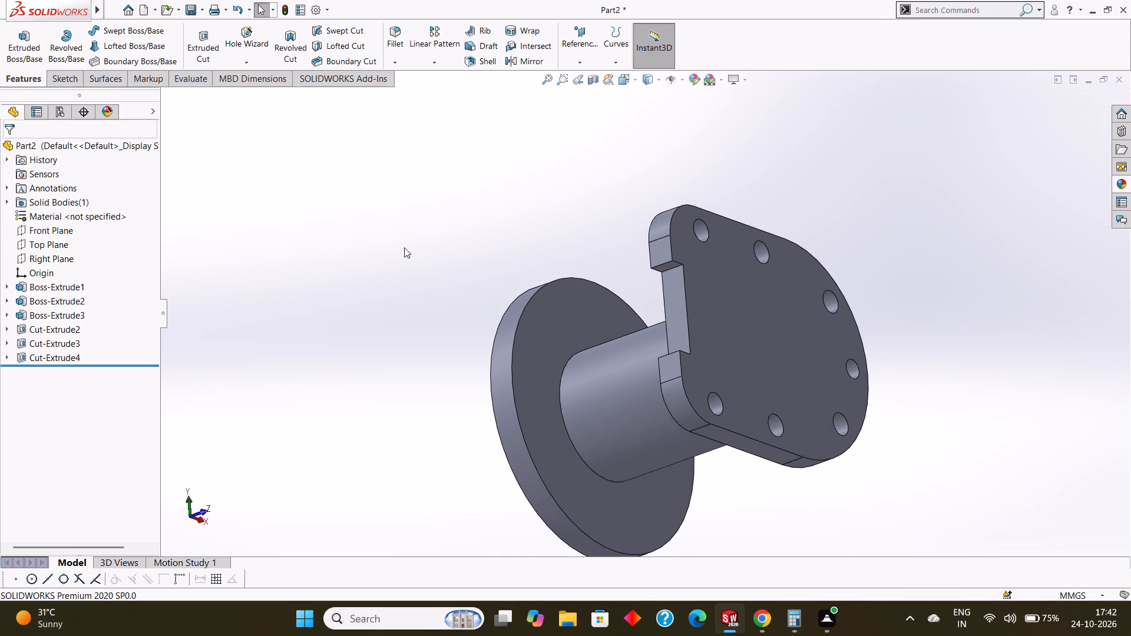
{"action": "middle_click_drag", "start_coordinate": [404, 247], "coordinate": [400, 214]}
{"action": "middle_click_drag", "start_coordinate": [396, 260], "coordinate": [399, 251]}
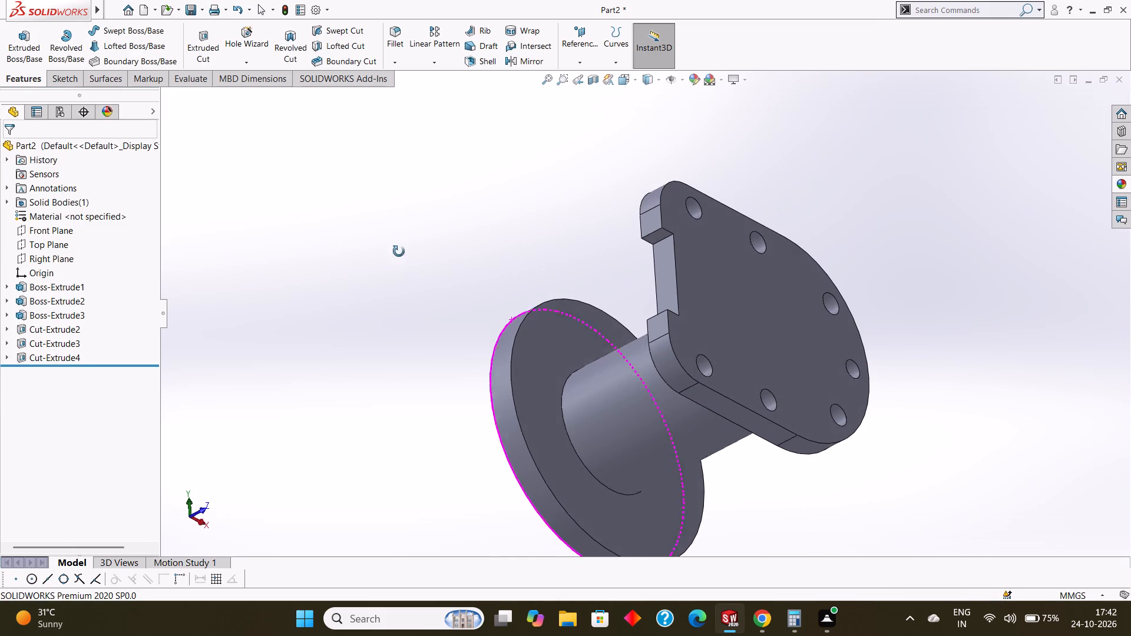
{"action": "middle_click_drag", "start_coordinate": [399, 251], "coordinate": [406, 223]}
{"action": "middle_click_drag", "start_coordinate": [407, 227], "coordinate": [428, 216]}
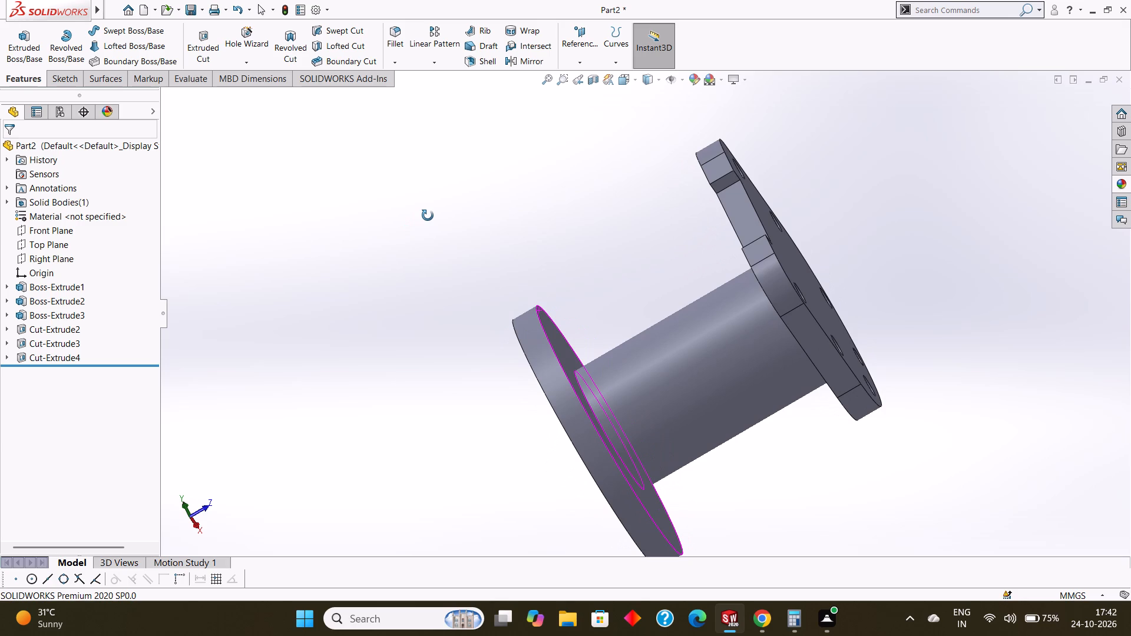
{"action": "middle_click_drag", "start_coordinate": [428, 216], "coordinate": [426, 223]}
{"action": "middle_click_drag", "start_coordinate": [414, 231], "coordinate": [409, 231]}
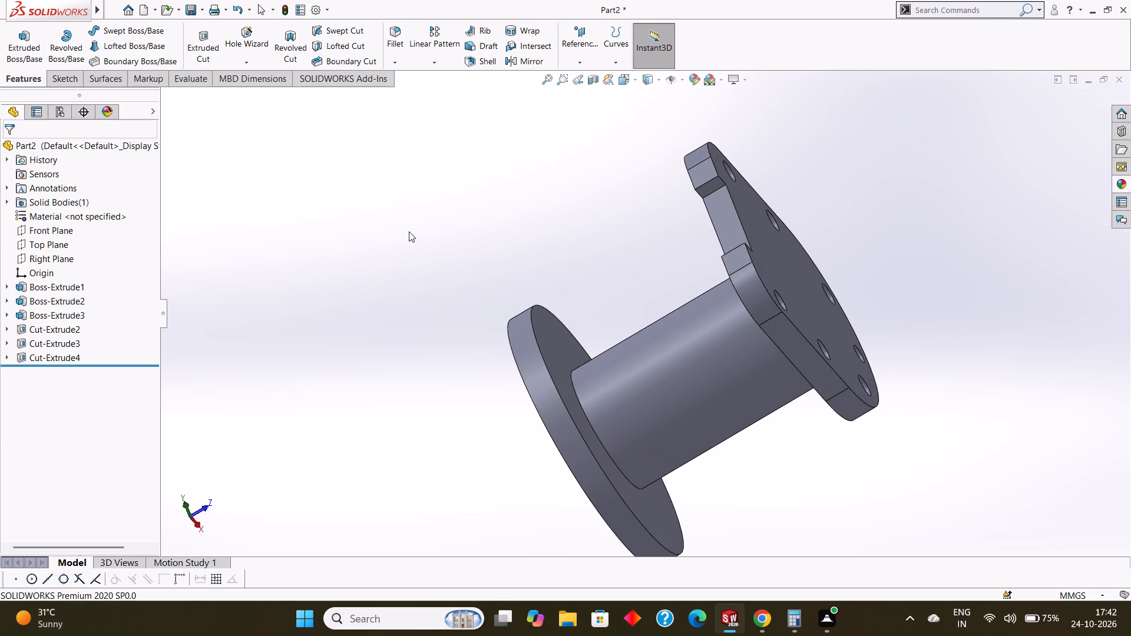
Save the part as "cylinder housing" in the tryfuji folder.
{"action": "key", "text": "ctrl+s"}
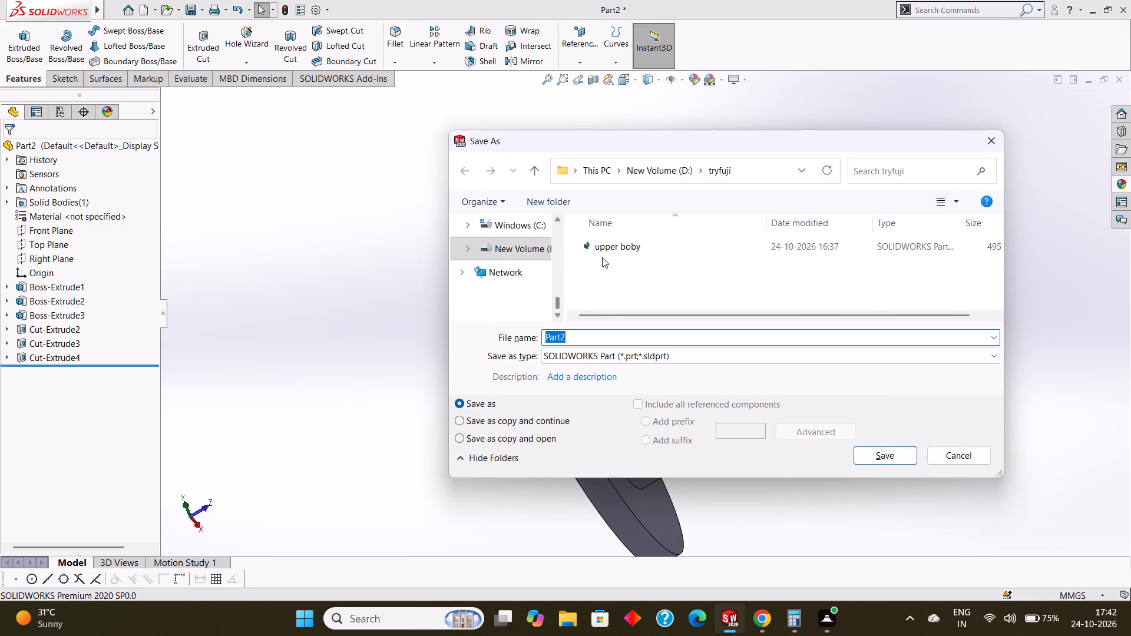
{"action": "key", "text": "BackSpace"}
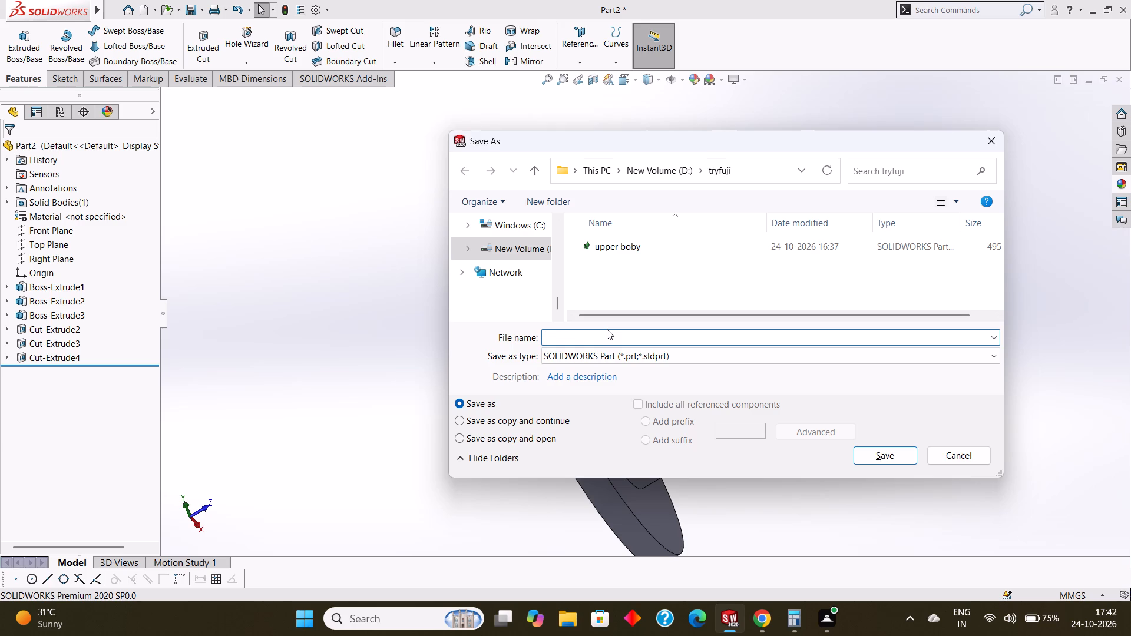
{"action": "type", "text": "cyli"}
{"action": "type", "text": "nder"}
{"action": "key", "text": "space"}
{"action": "type", "text": "housing"}
{"action": "key", "text": "Return"}
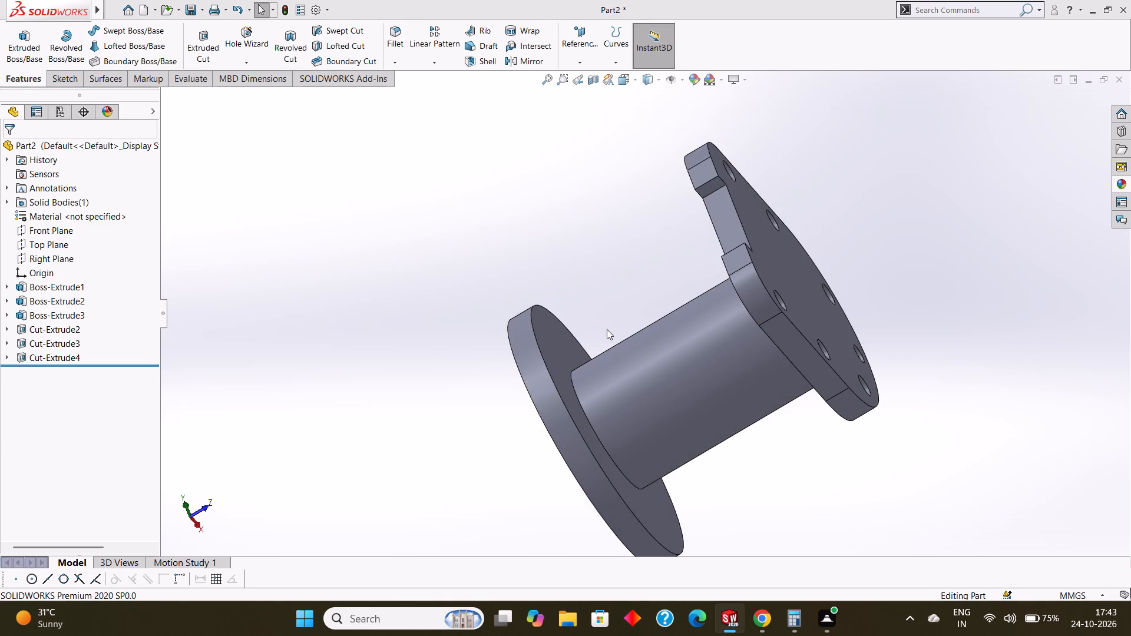
Inspect the saved part from several angles, checking both sides of the notched plate, the boss and the disc.
{"action": "middle_click_drag", "start_coordinate": [889, 253], "coordinate": [910, 207]}
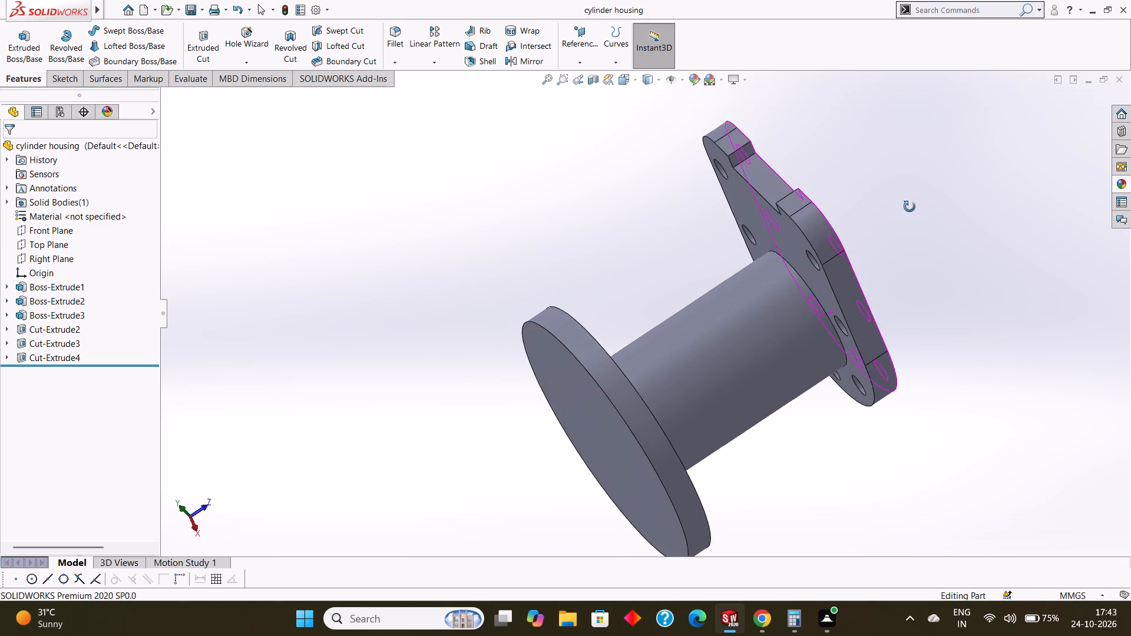
{"action": "middle_click_drag", "start_coordinate": [910, 207], "coordinate": [909, 269]}
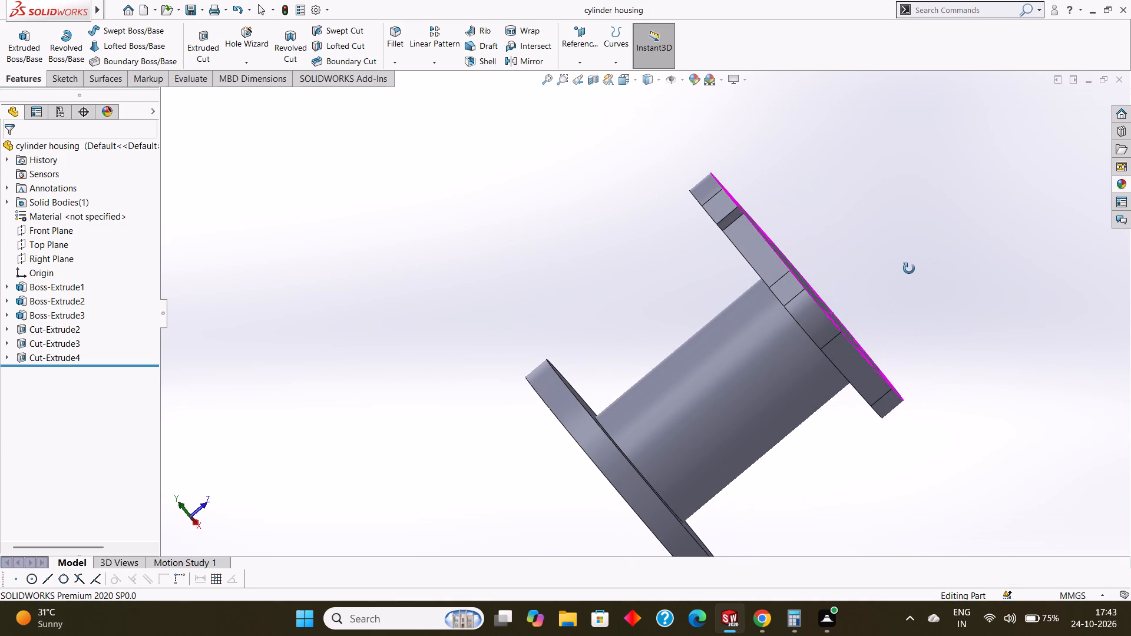
{"action": "middle_click_drag", "start_coordinate": [909, 269], "coordinate": [898, 269]}
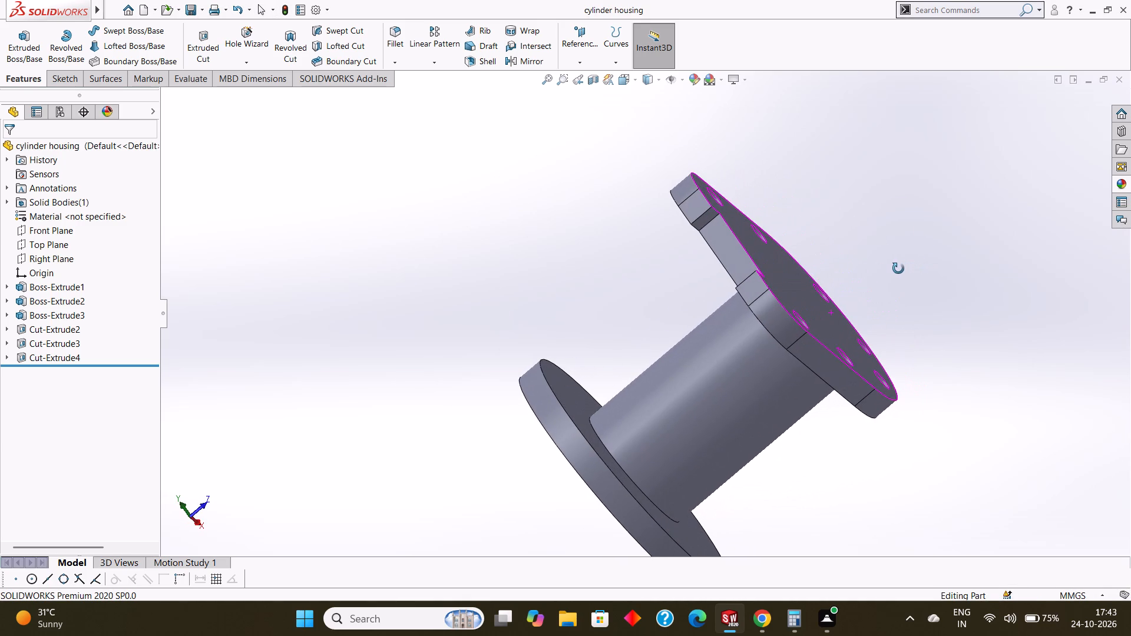
{"action": "middle_click_drag", "start_coordinate": [898, 269], "coordinate": [906, 275]}
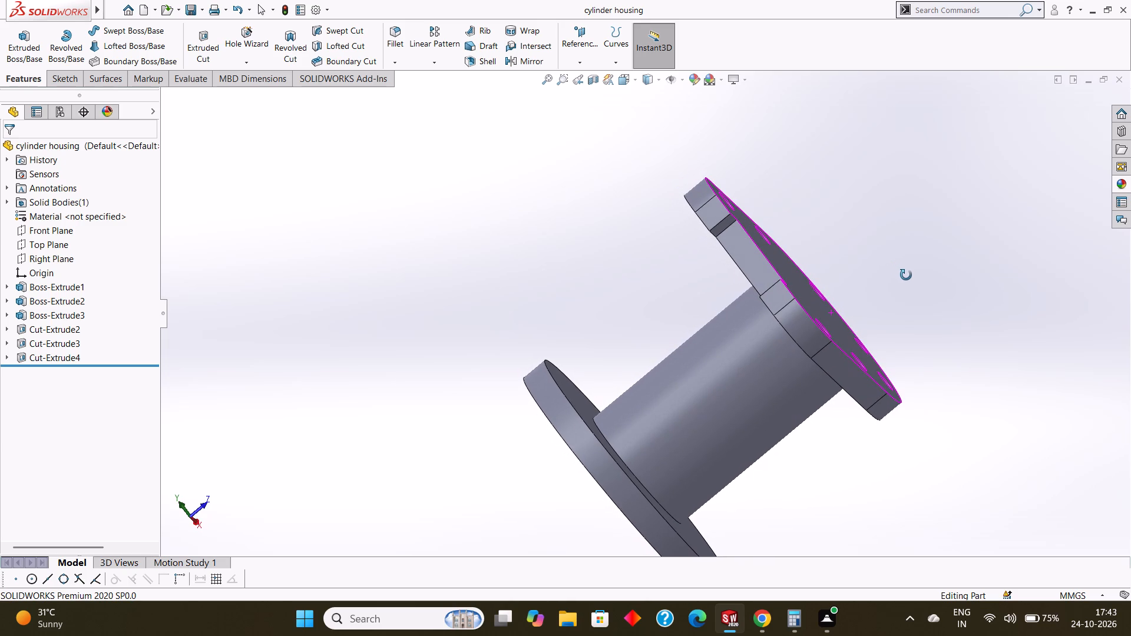
{"action": "middle_click_drag", "start_coordinate": [906, 275], "coordinate": [906, 294]}
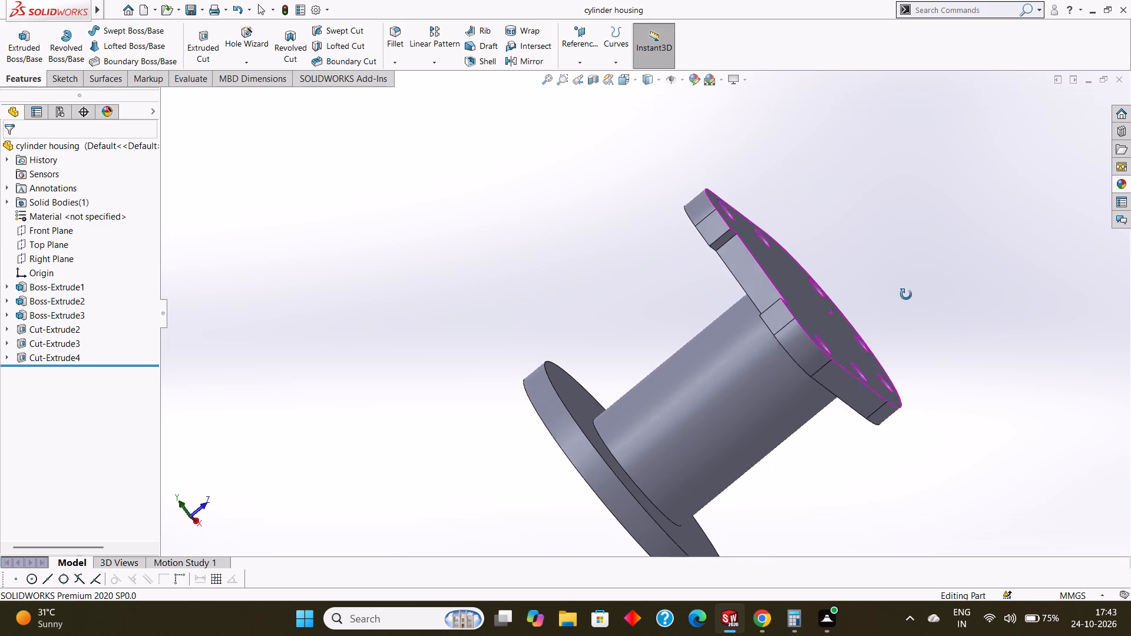
{"action": "middle_click_drag", "start_coordinate": [906, 294], "coordinate": [894, 273]}
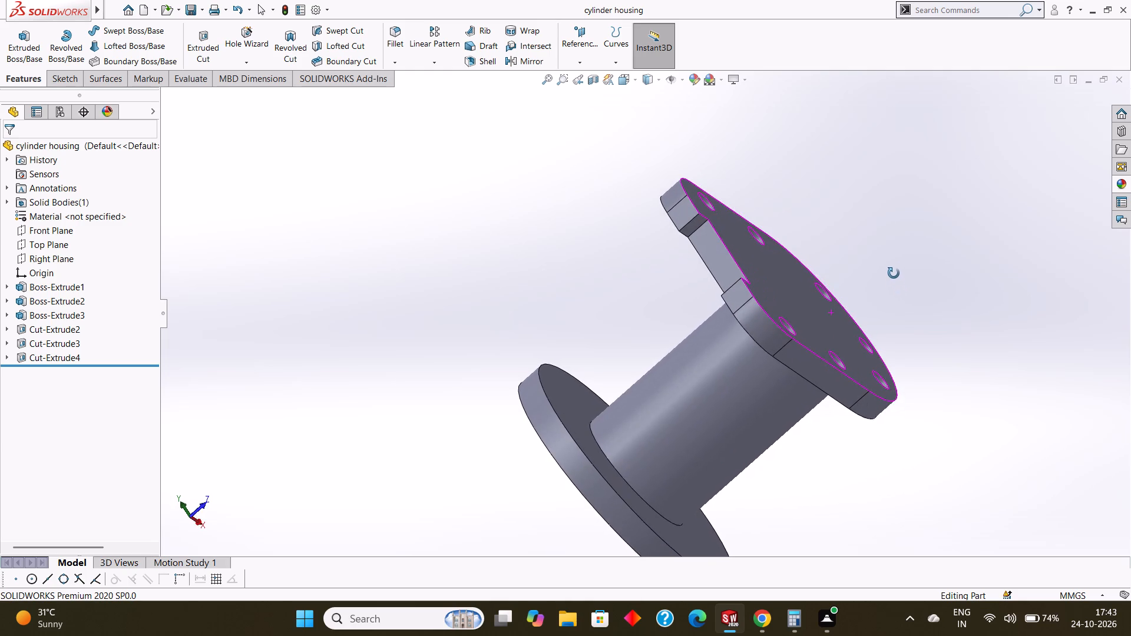
{"action": "middle_click_drag", "start_coordinate": [894, 273], "coordinate": [861, 206]}
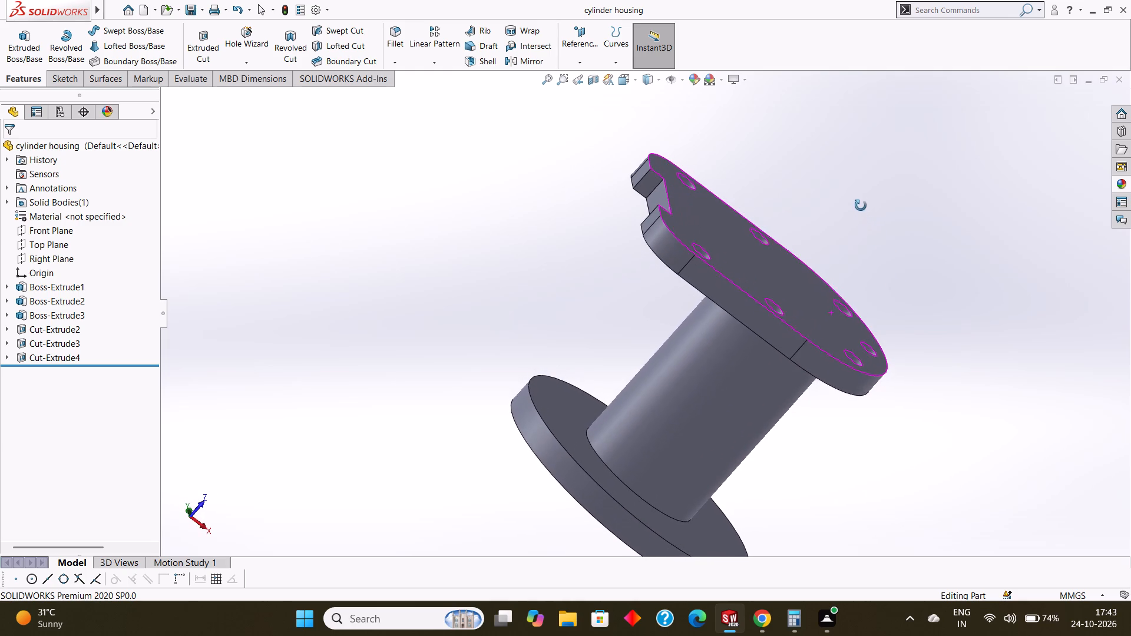
{"action": "middle_click_drag", "start_coordinate": [861, 206], "coordinate": [864, 215]}
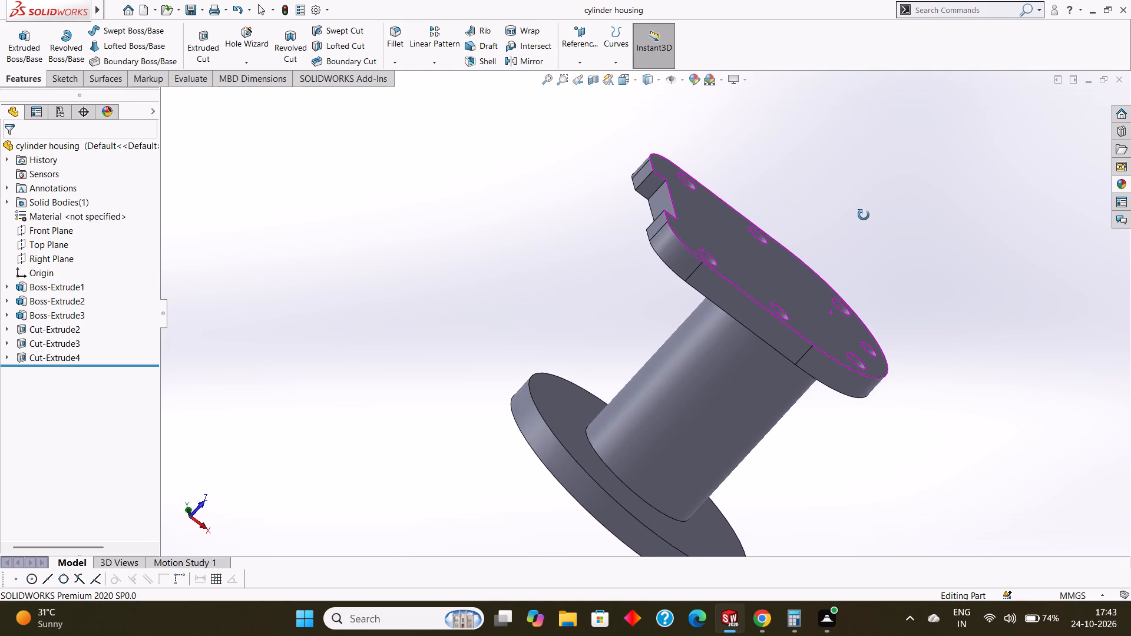
{"action": "middle_click_drag", "start_coordinate": [864, 215], "coordinate": [856, 173]}
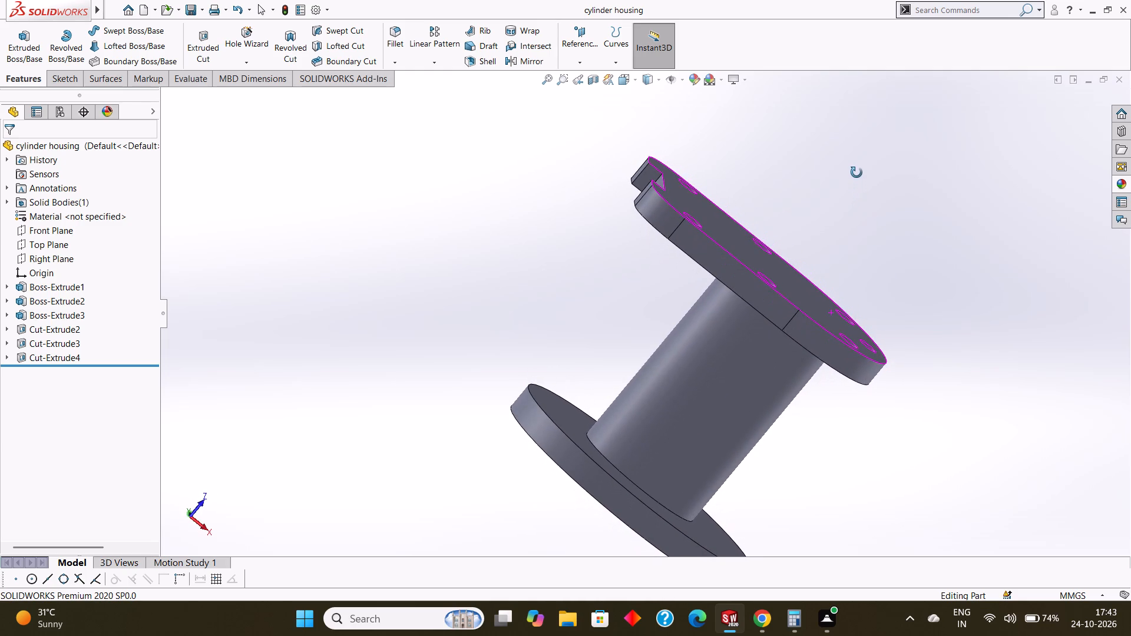
{"action": "middle_click_drag", "start_coordinate": [856, 173], "coordinate": [857, 187]}
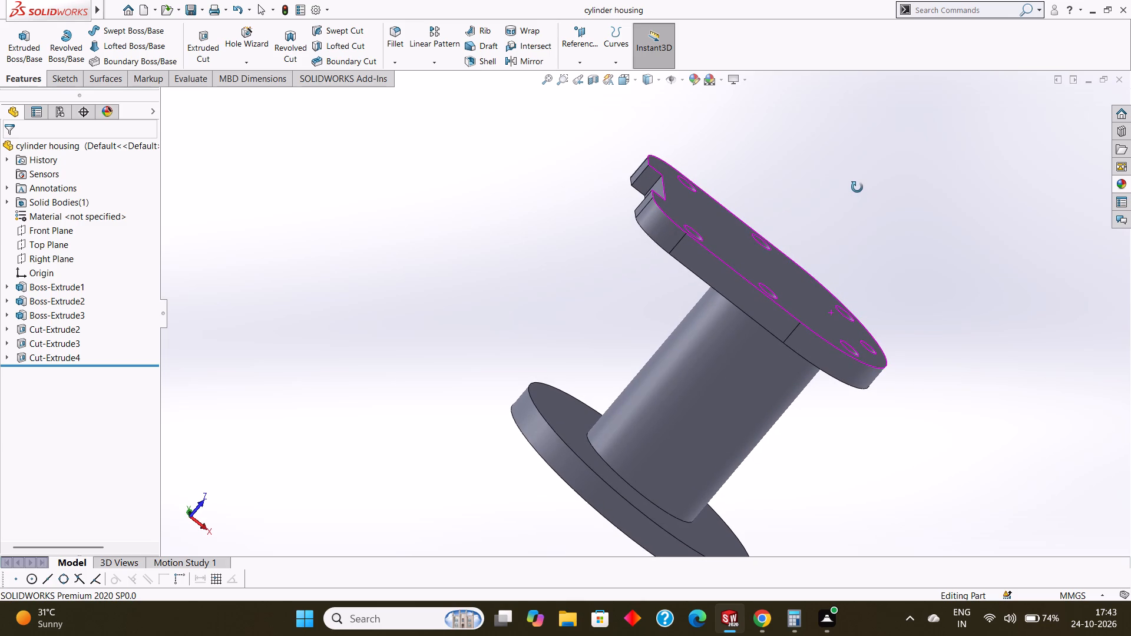
{"action": "middle_click_drag", "start_coordinate": [857, 187], "coordinate": [802, 161]}
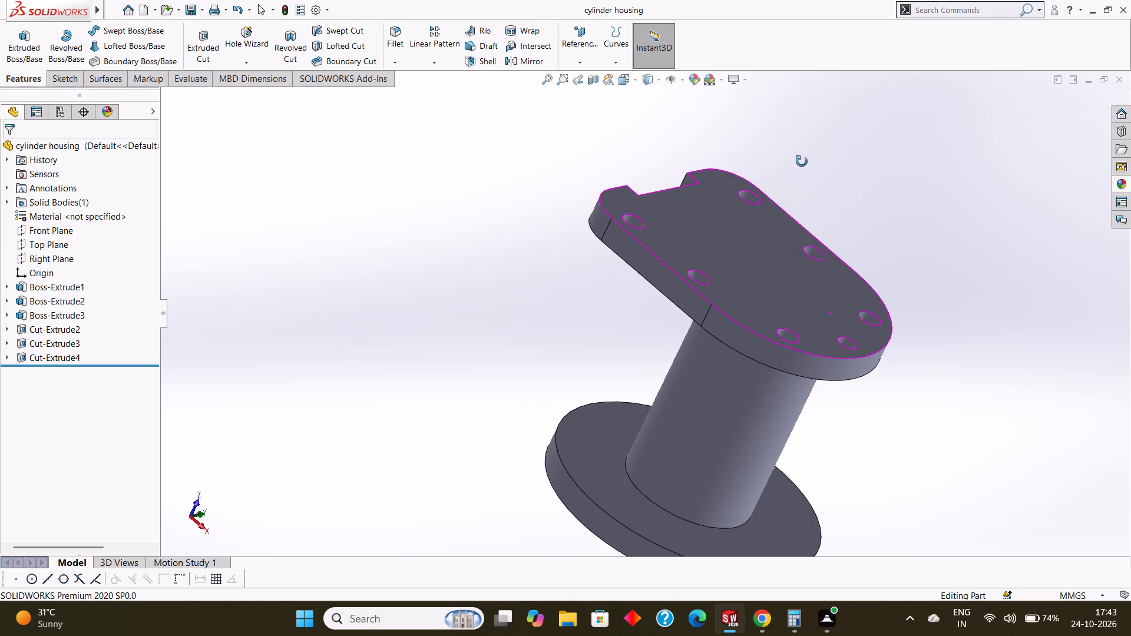
{"action": "middle_click_drag", "start_coordinate": [802, 161], "coordinate": [796, 144]}
{"action": "middle_click_drag", "start_coordinate": [833, 239], "coordinate": [824, 211]}
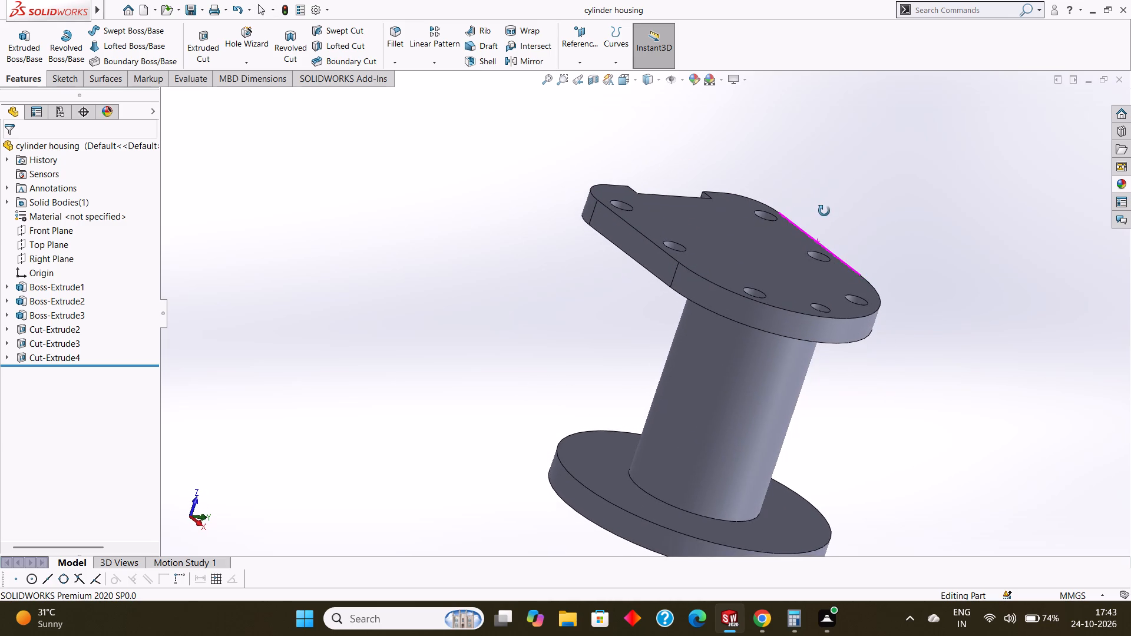
{"action": "middle_click_drag", "start_coordinate": [824, 211], "coordinate": [819, 203]}
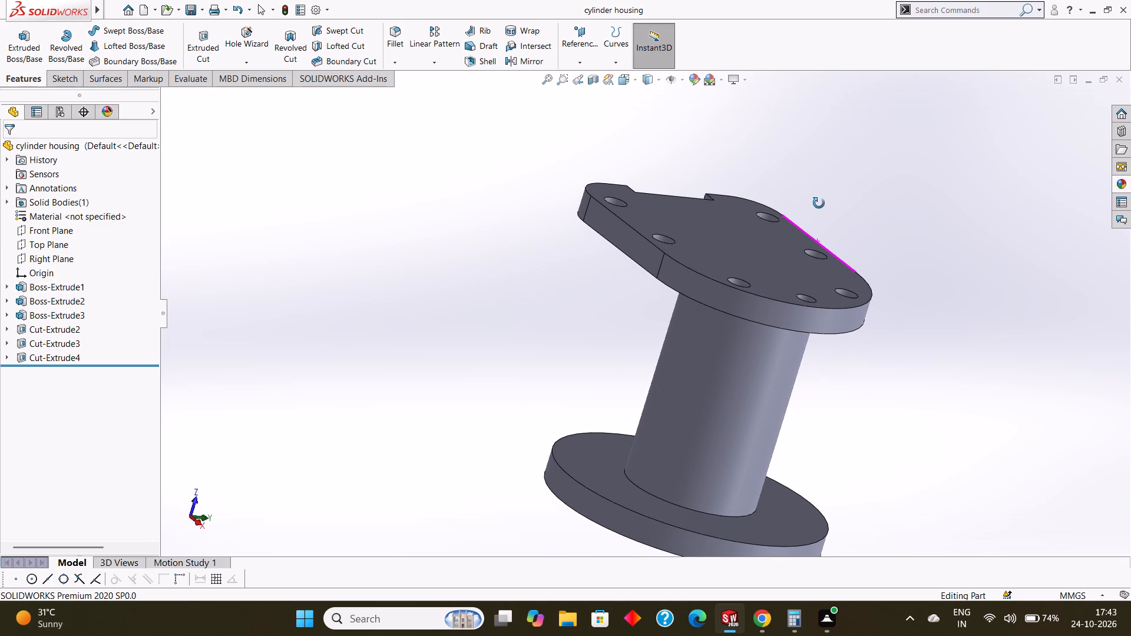
{"action": "middle_click_drag", "start_coordinate": [819, 203], "coordinate": [818, 210]}
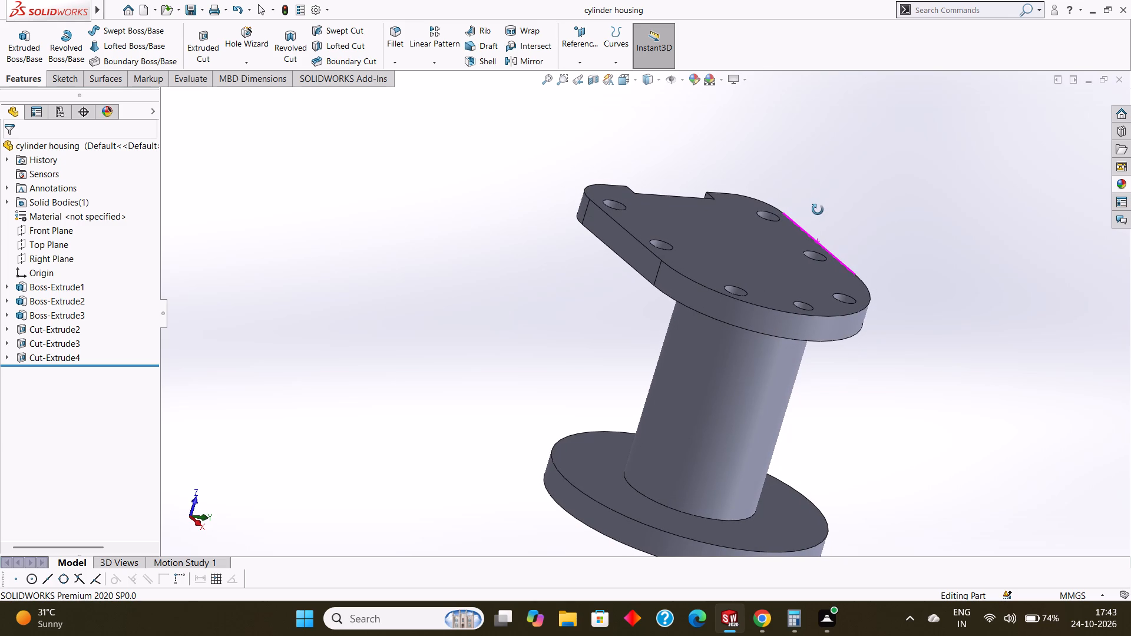
Examine the notched plate, its holes, the boss and the disc from several angles.
{"action": "middle_click_drag", "start_coordinate": [818, 210], "coordinate": [822, 217]}
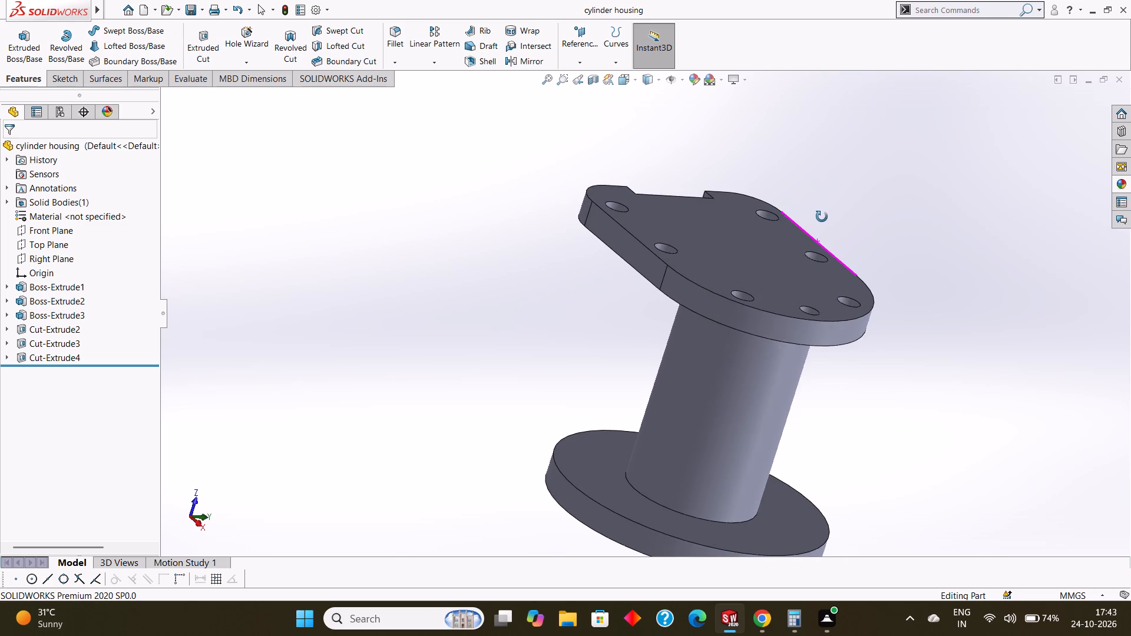
{"action": "middle_click_drag", "start_coordinate": [822, 217], "coordinate": [831, 217]}
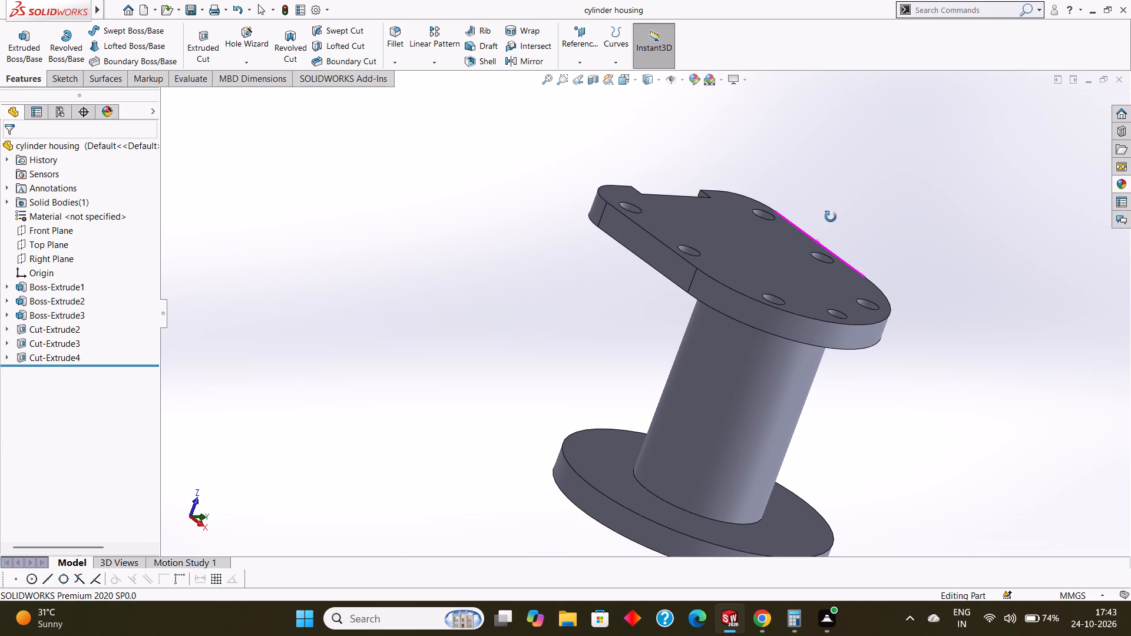
{"action": "middle_click_drag", "start_coordinate": [831, 217], "coordinate": [831, 211]}
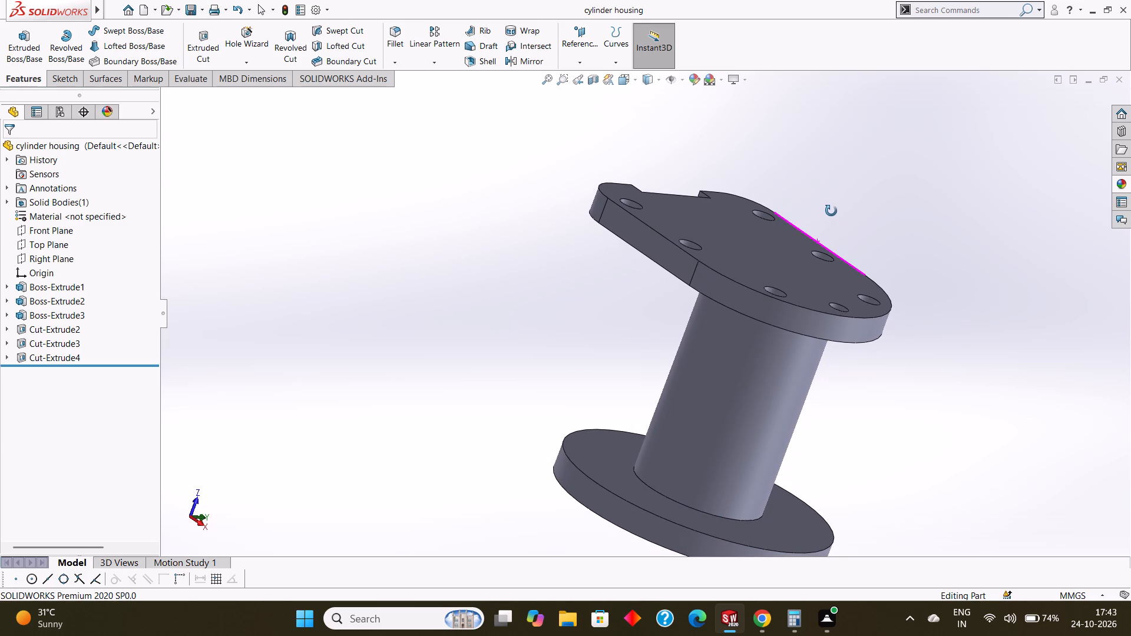
{"action": "middle_click_drag", "start_coordinate": [831, 211], "coordinate": [839, 216]}
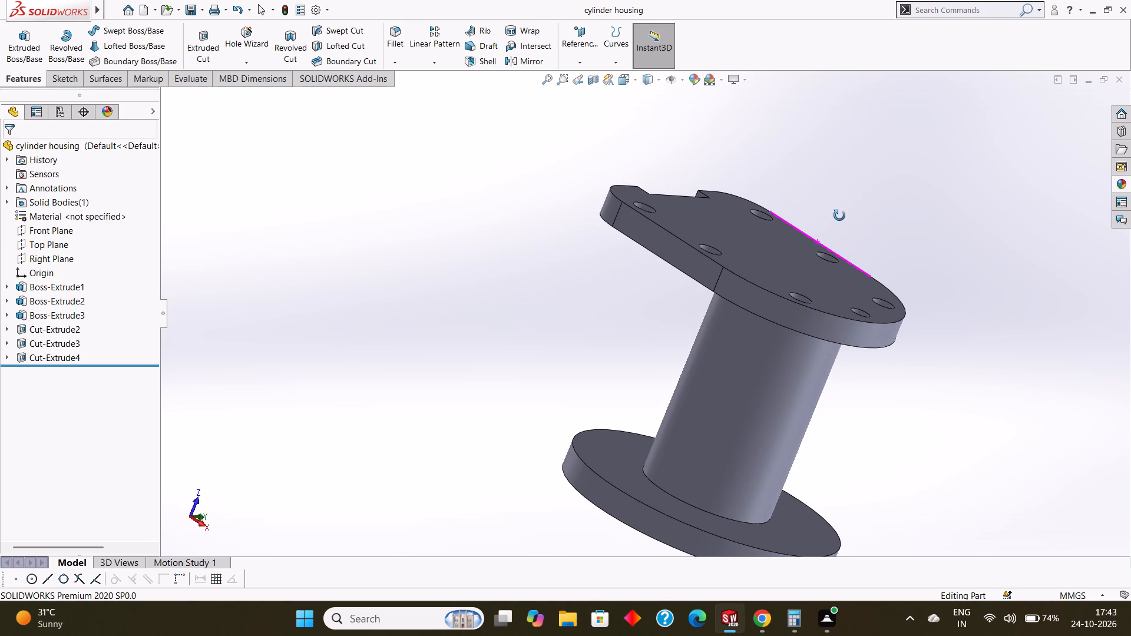
{"action": "middle_click_drag", "start_coordinate": [839, 216], "coordinate": [883, 260]}
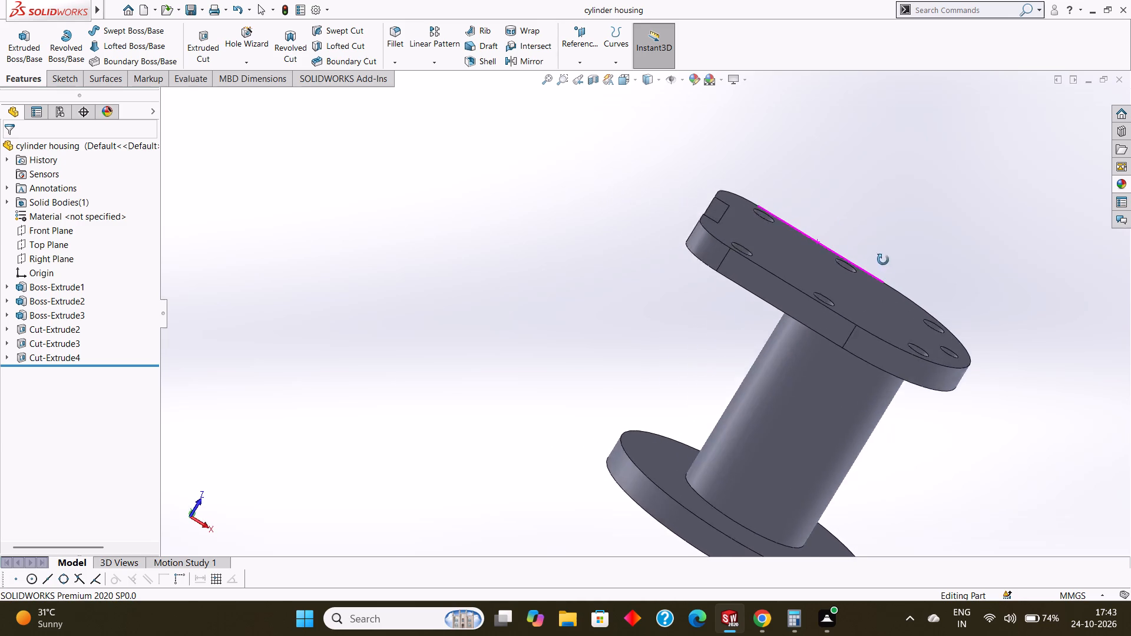
{"action": "middle_click_drag", "start_coordinate": [883, 260], "coordinate": [906, 280]}
{"action": "middle_click_drag", "start_coordinate": [867, 230], "coordinate": [895, 269]}
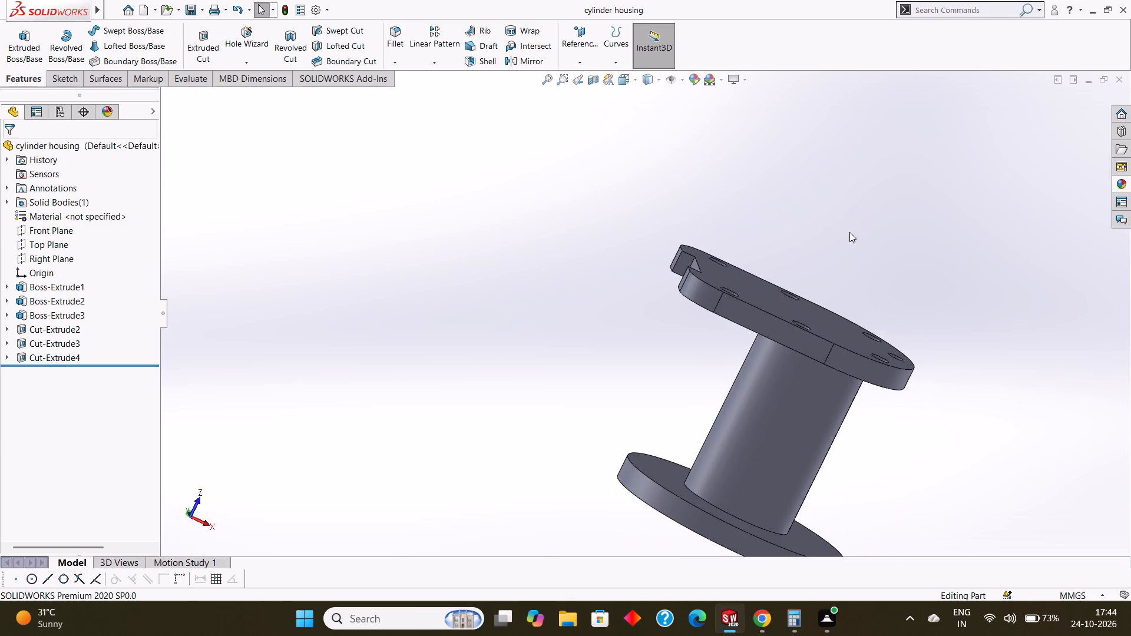
{"action": "middle_click_drag", "start_coordinate": [849, 232], "coordinate": [851, 226]}
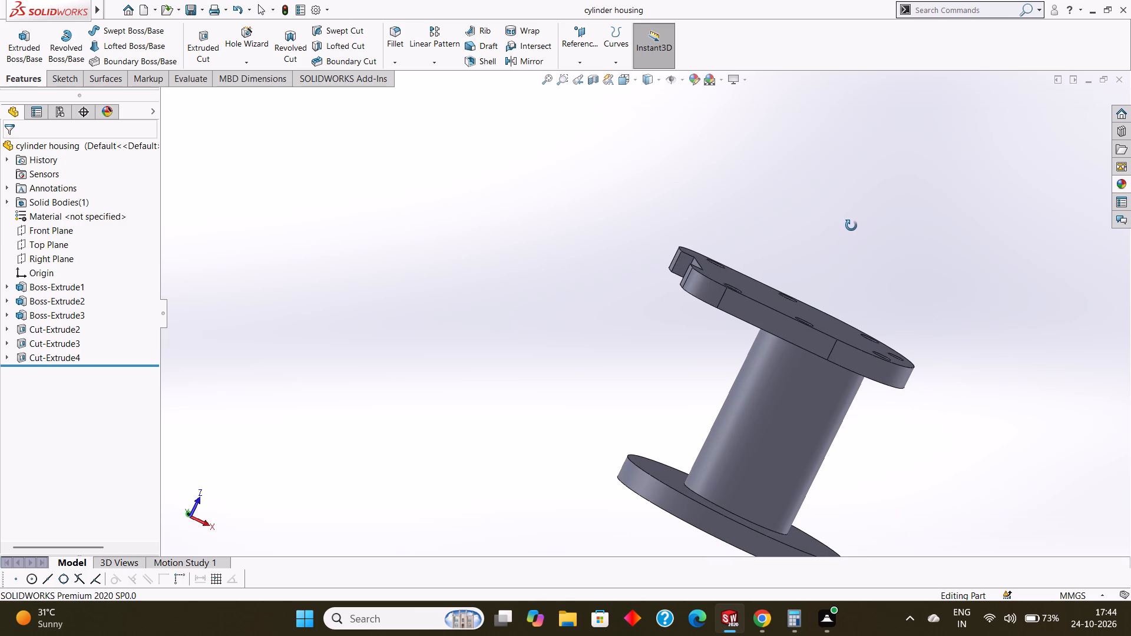
{"action": "middle_click_drag", "start_coordinate": [851, 226], "coordinate": [849, 234]}
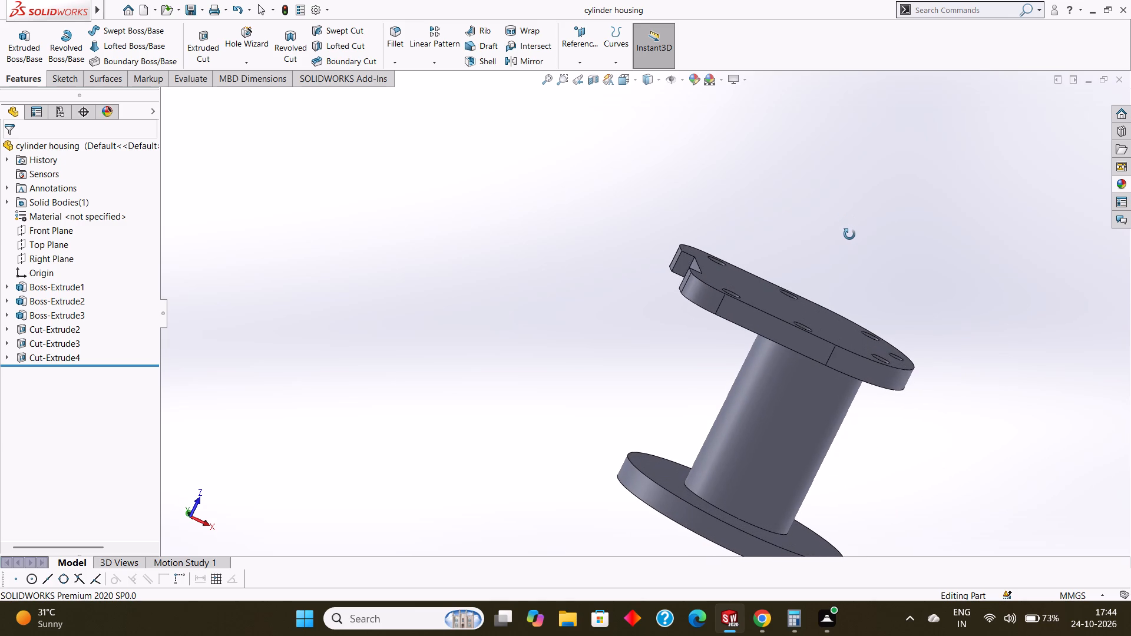
{"action": "middle_click_drag", "start_coordinate": [849, 234], "coordinate": [809, 245]}
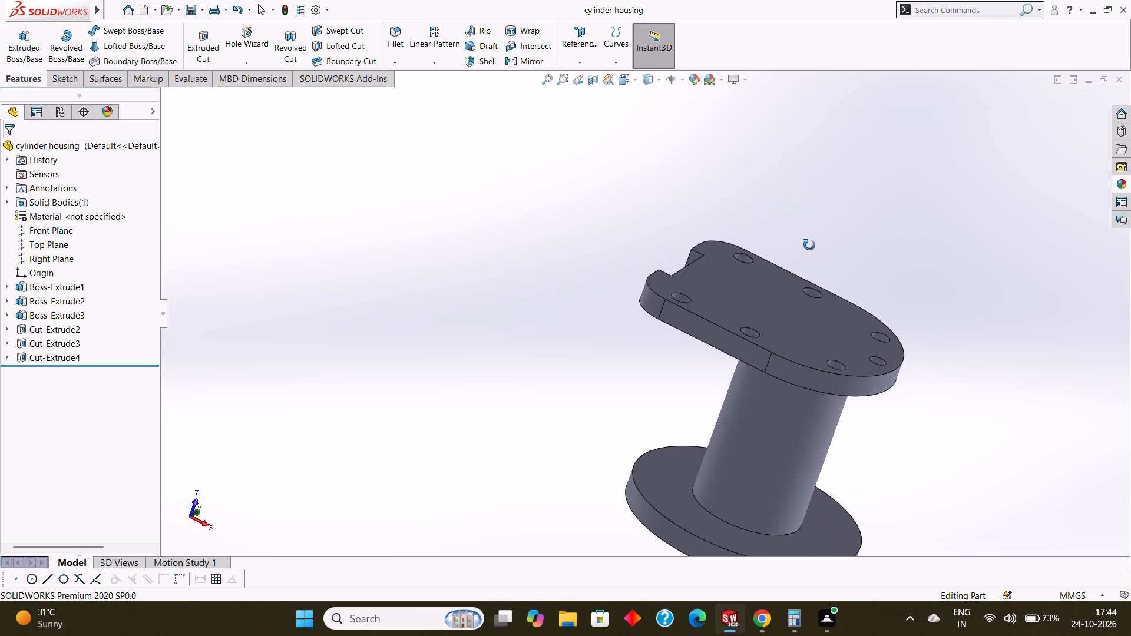
{"action": "middle_click_drag", "start_coordinate": [809, 245], "coordinate": [787, 253]}
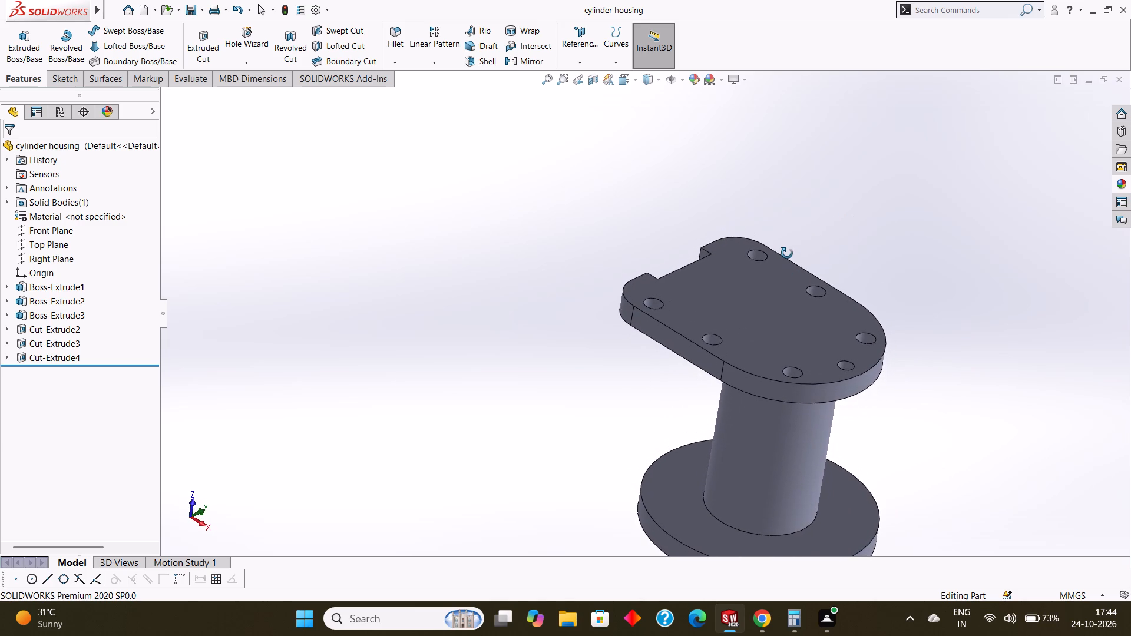
{"action": "middle_click_drag", "start_coordinate": [787, 253], "coordinate": [802, 263]}
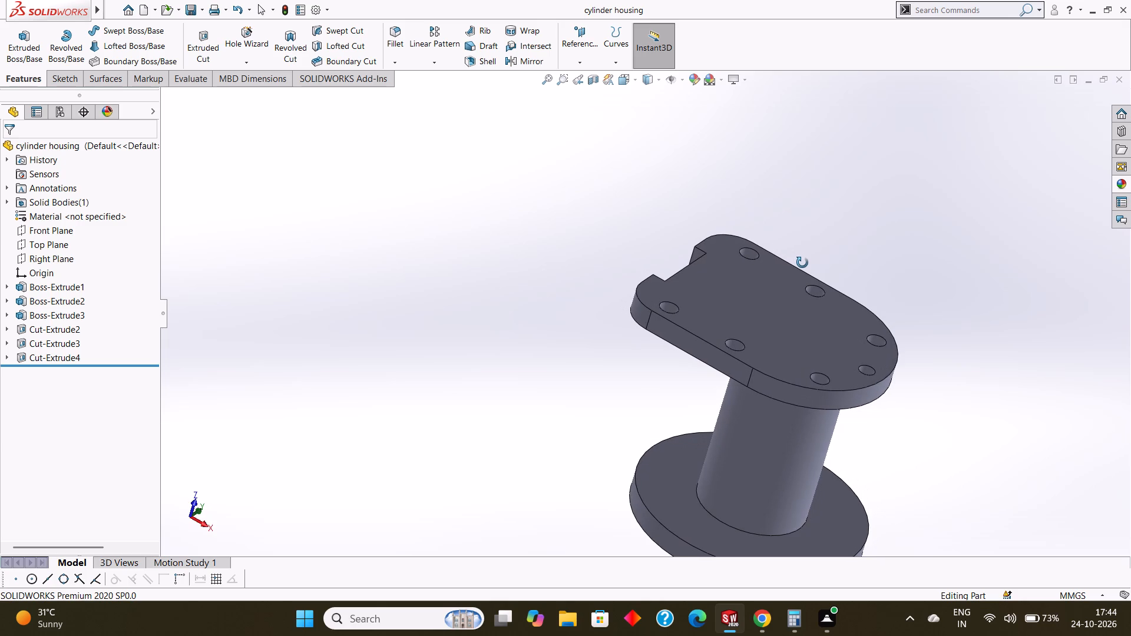
{"action": "middle_click_drag", "start_coordinate": [802, 263], "coordinate": [812, 265]}
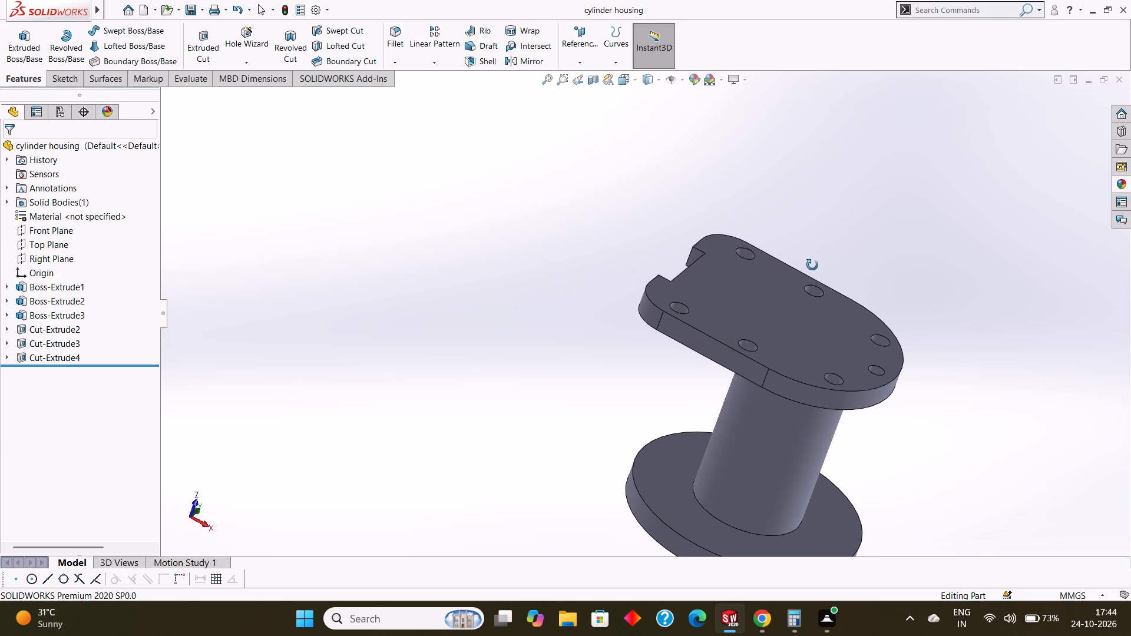
{"action": "middle_click_drag", "start_coordinate": [812, 265], "coordinate": [810, 257]}
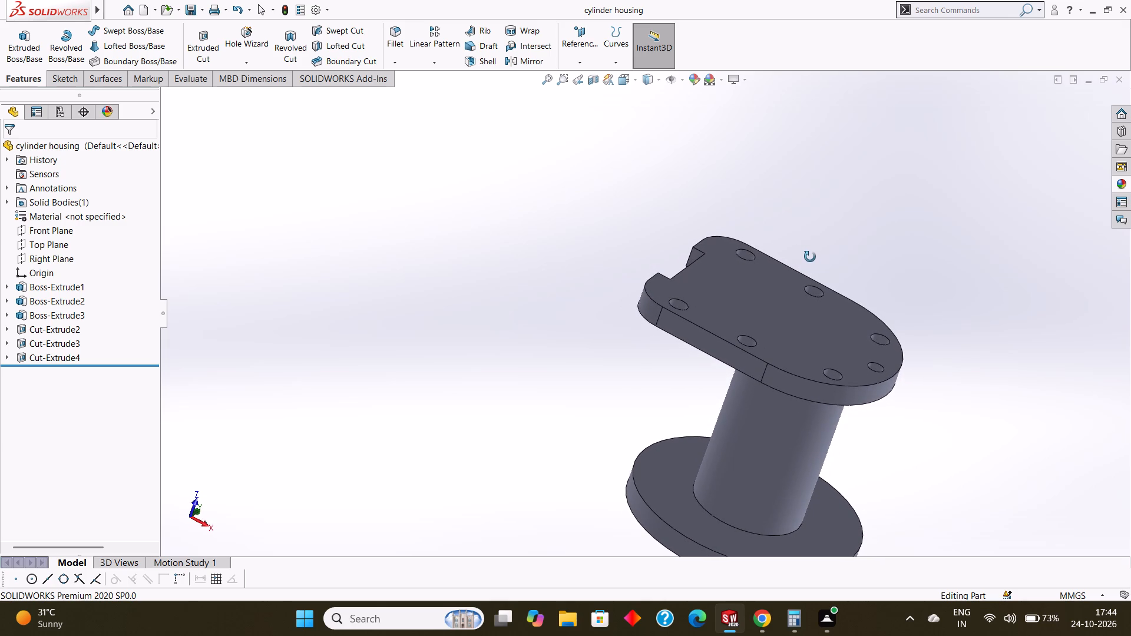
{"action": "middle_click_drag", "start_coordinate": [810, 257], "coordinate": [809, 220]}
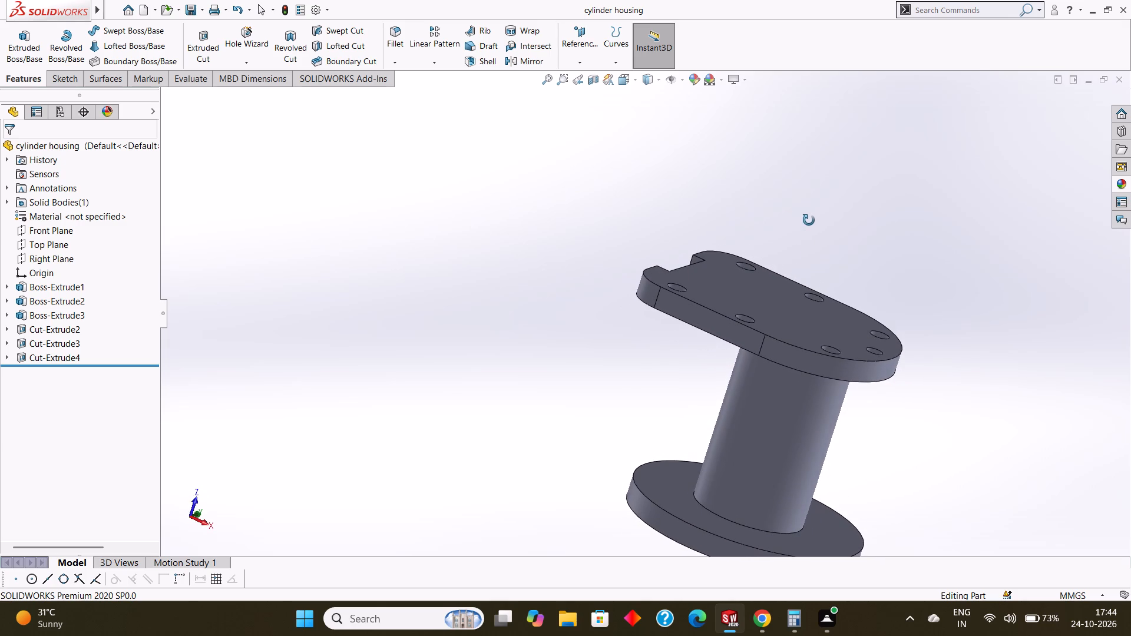
{"action": "middle_click_drag", "start_coordinate": [809, 220], "coordinate": [815, 220]}
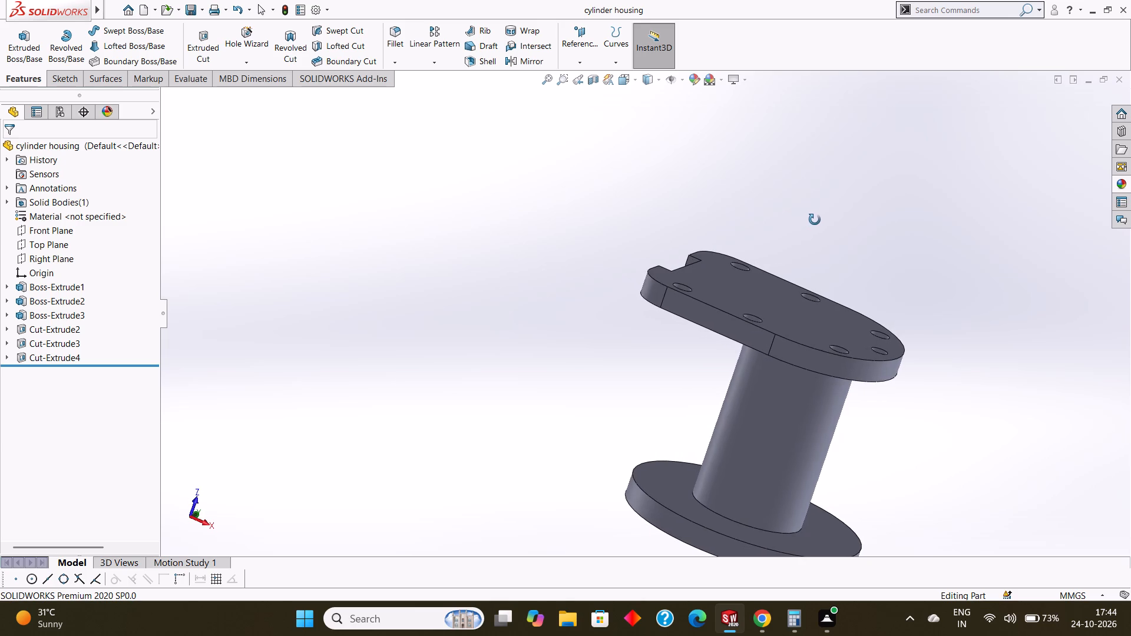
{"action": "middle_click_drag", "start_coordinate": [815, 220], "coordinate": [821, 225]}
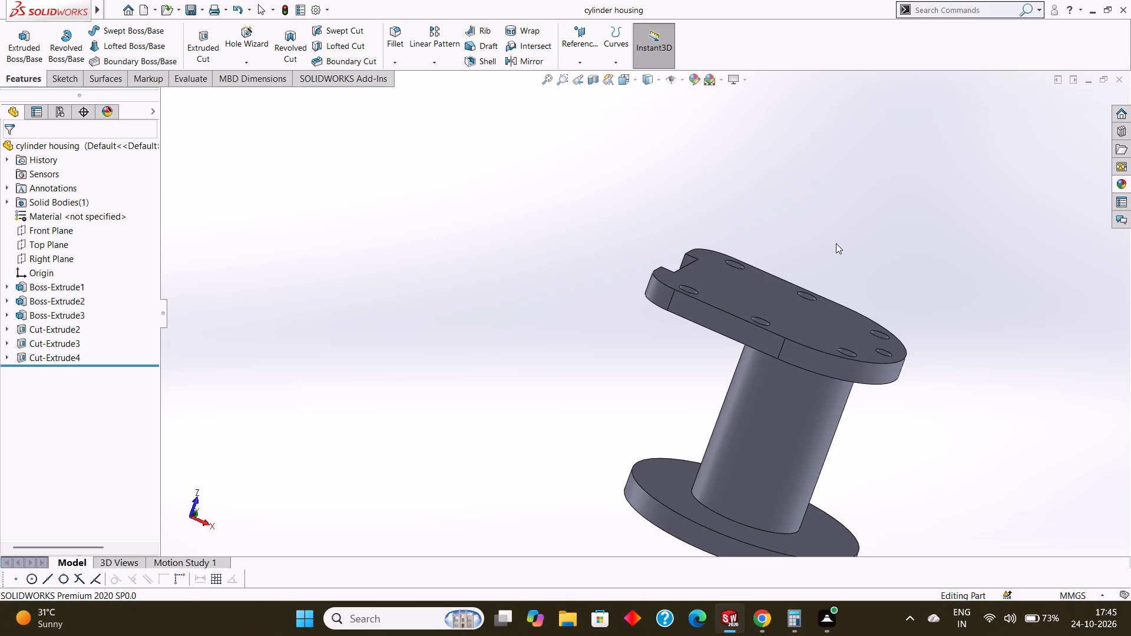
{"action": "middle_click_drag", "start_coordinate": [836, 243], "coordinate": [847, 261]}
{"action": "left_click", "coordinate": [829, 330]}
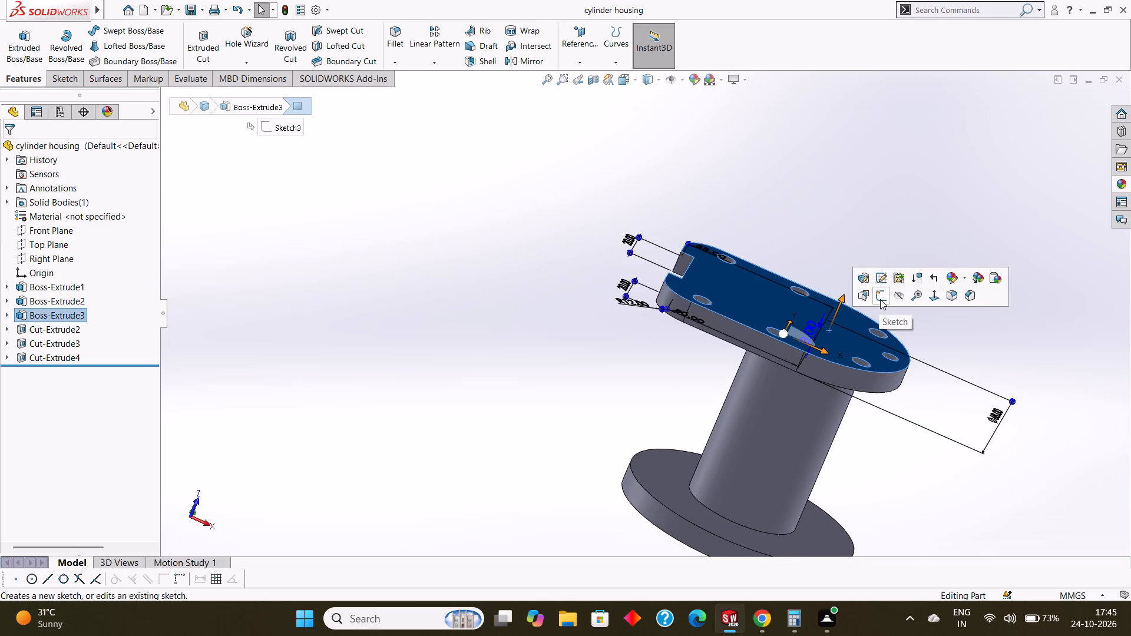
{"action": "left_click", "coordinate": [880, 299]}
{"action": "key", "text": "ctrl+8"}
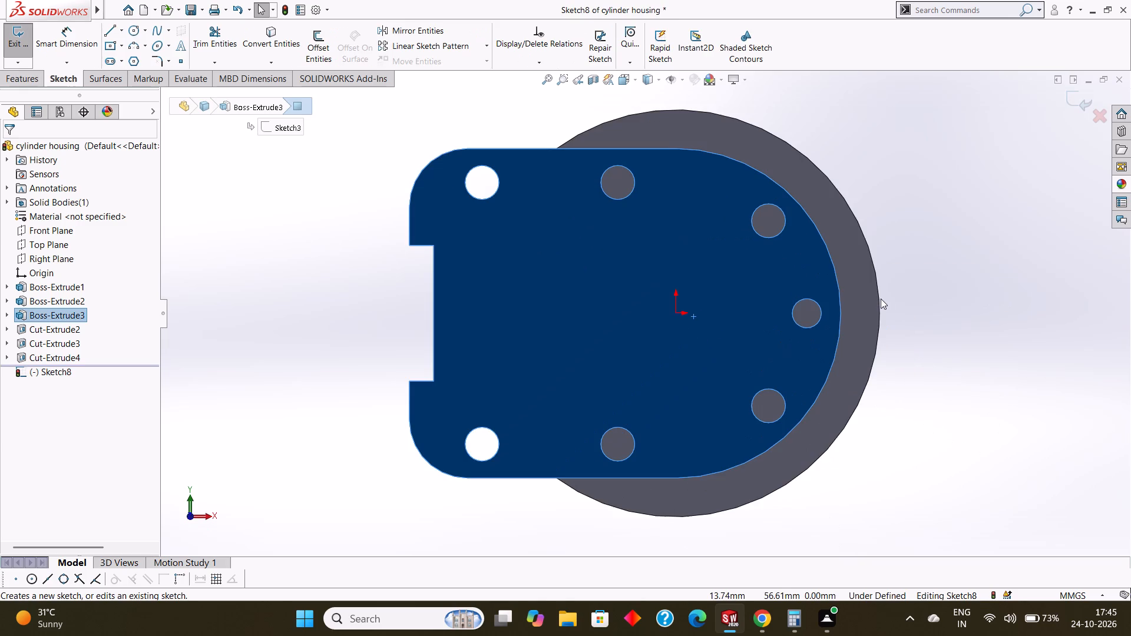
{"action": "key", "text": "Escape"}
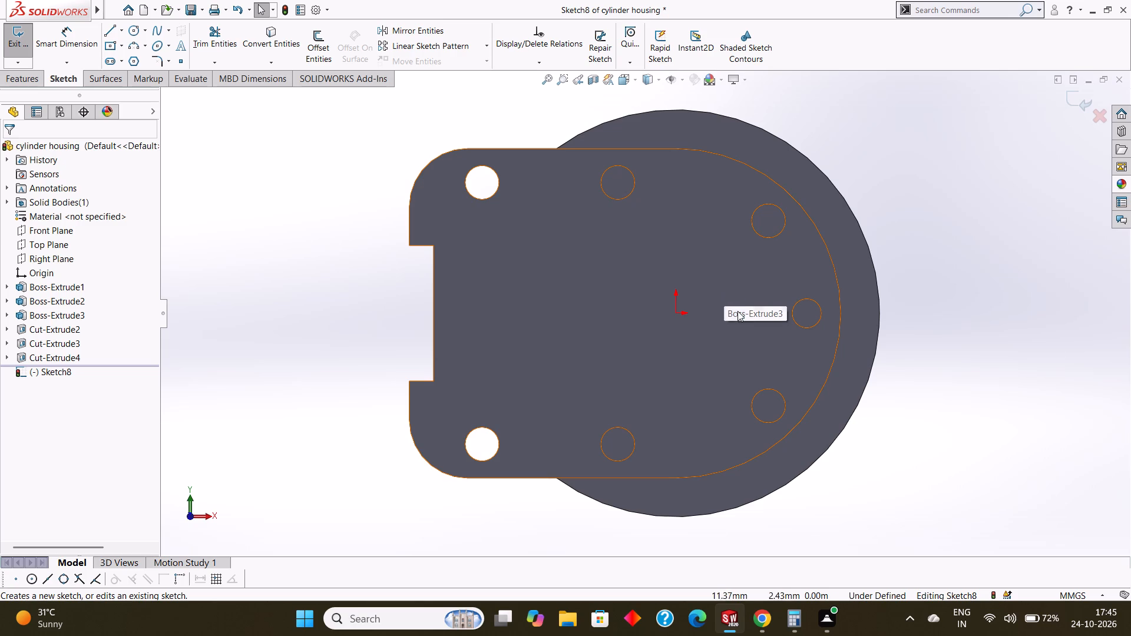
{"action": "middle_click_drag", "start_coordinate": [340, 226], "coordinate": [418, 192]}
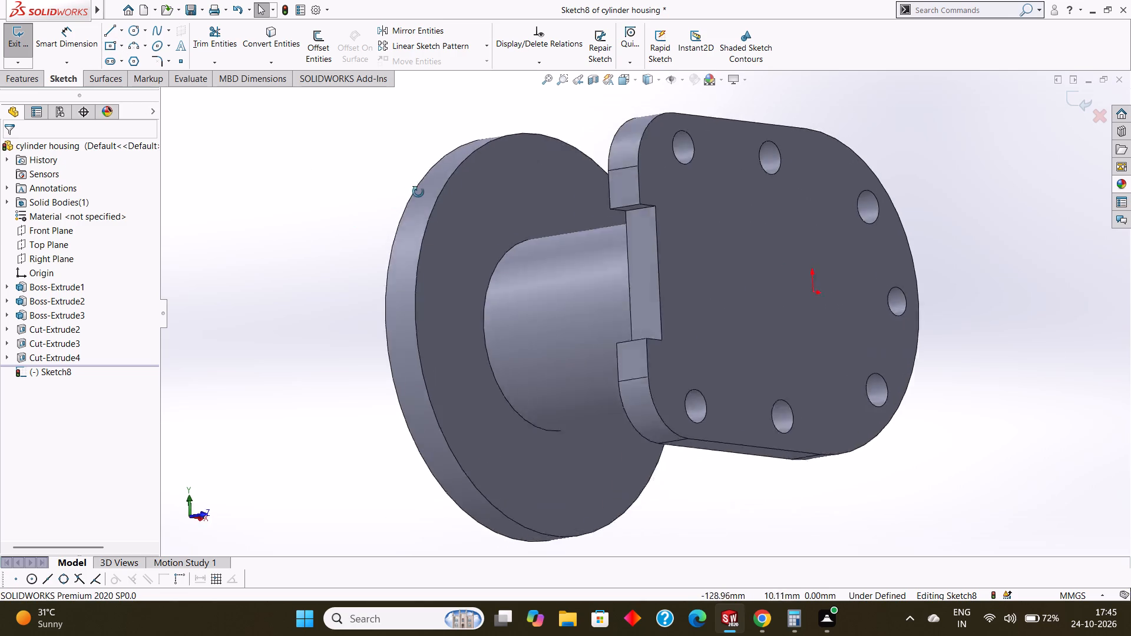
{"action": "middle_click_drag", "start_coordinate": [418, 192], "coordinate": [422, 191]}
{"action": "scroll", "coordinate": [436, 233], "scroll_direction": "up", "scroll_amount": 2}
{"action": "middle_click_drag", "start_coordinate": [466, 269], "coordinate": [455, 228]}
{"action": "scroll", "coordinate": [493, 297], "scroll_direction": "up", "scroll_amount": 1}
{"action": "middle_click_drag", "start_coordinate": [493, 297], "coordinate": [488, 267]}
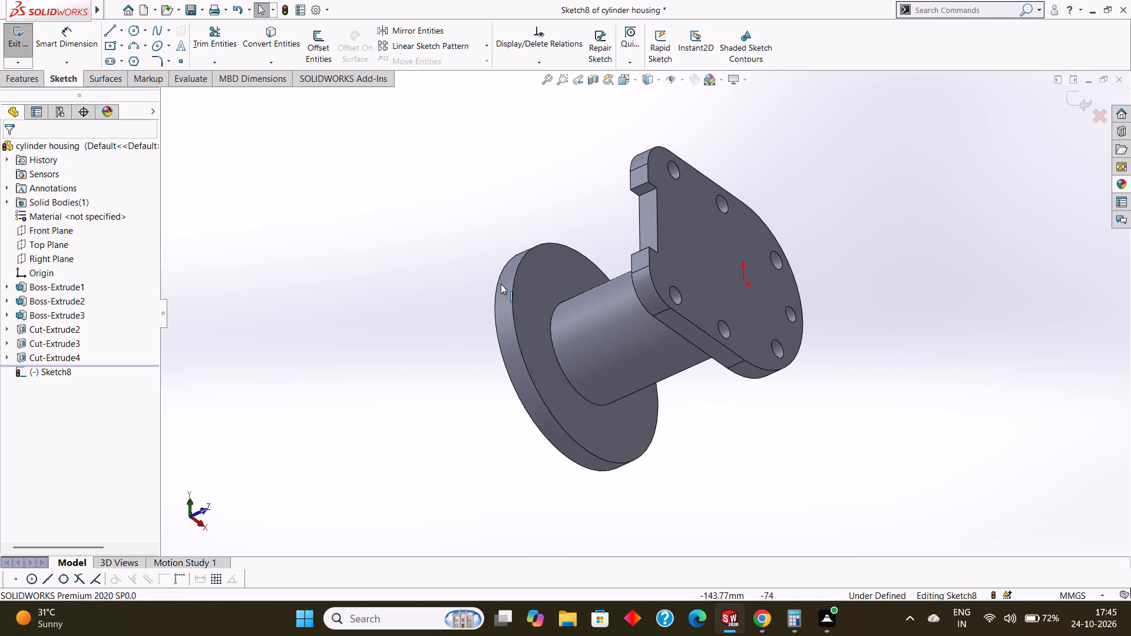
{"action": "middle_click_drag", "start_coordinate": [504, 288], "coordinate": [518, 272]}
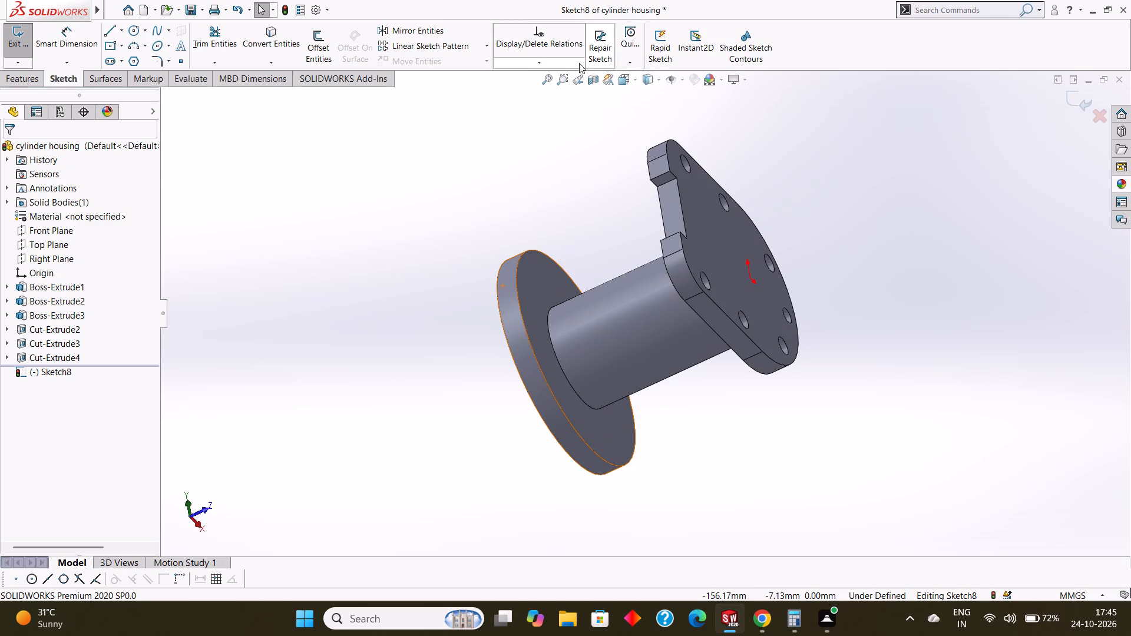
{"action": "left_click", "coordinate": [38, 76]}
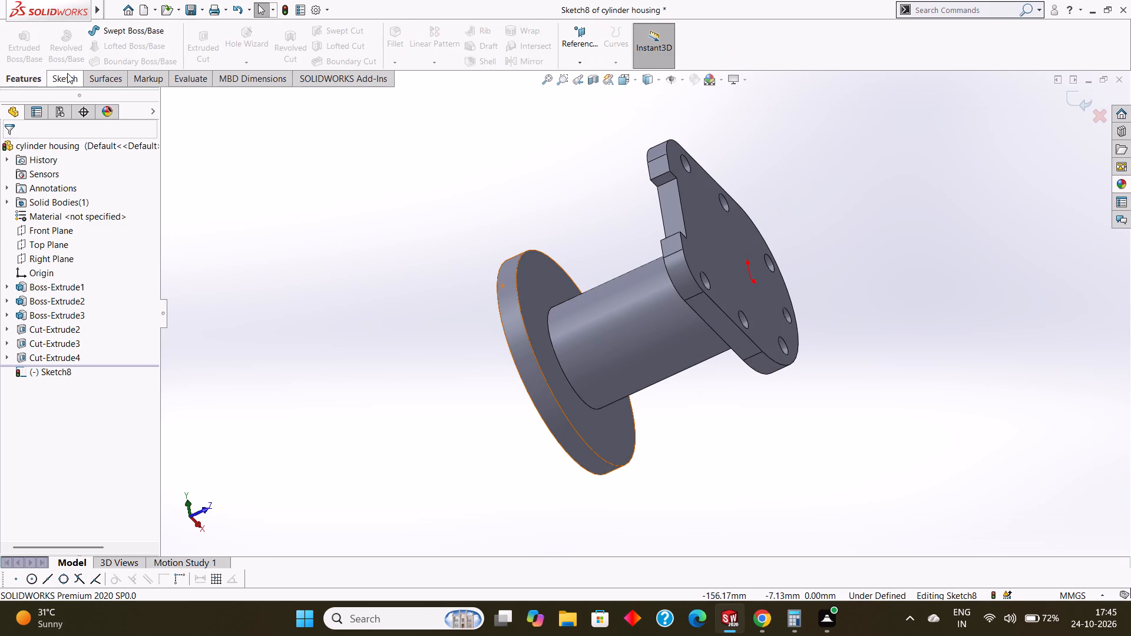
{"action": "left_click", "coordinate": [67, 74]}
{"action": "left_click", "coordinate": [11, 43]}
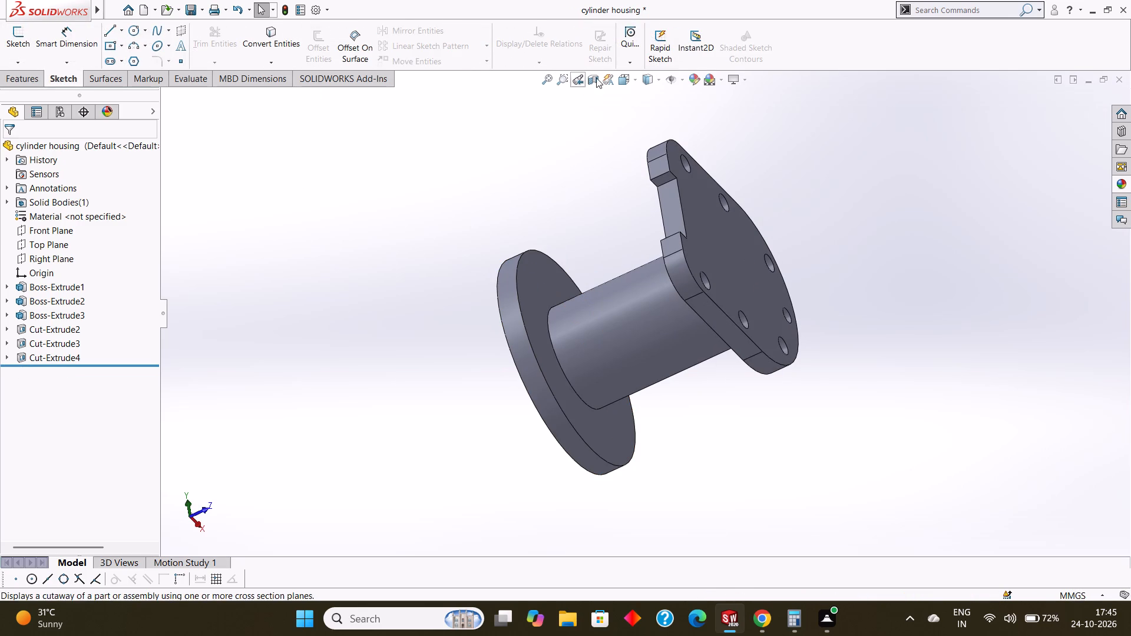
Start a reference plane offset from the Right Plane, flipping the offset toward the notched side of the plate.
{"action": "left_click", "coordinate": [33, 77]}
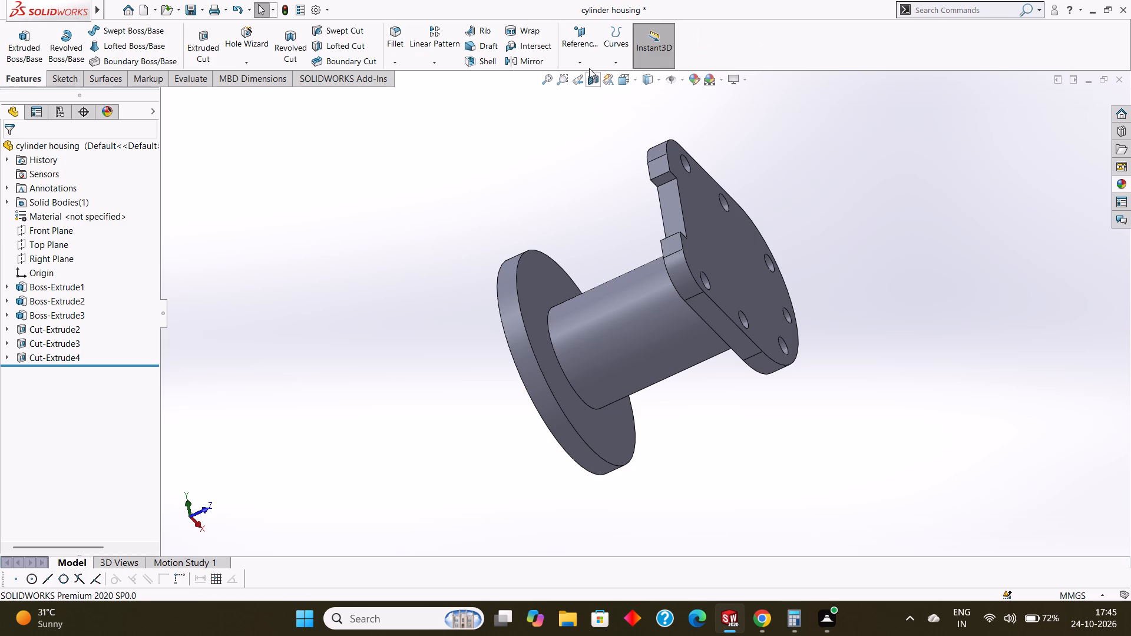
{"action": "left_click", "coordinate": [587, 62]}
{"action": "left_click", "coordinate": [591, 68]}
{"action": "left_click", "coordinate": [591, 72]}
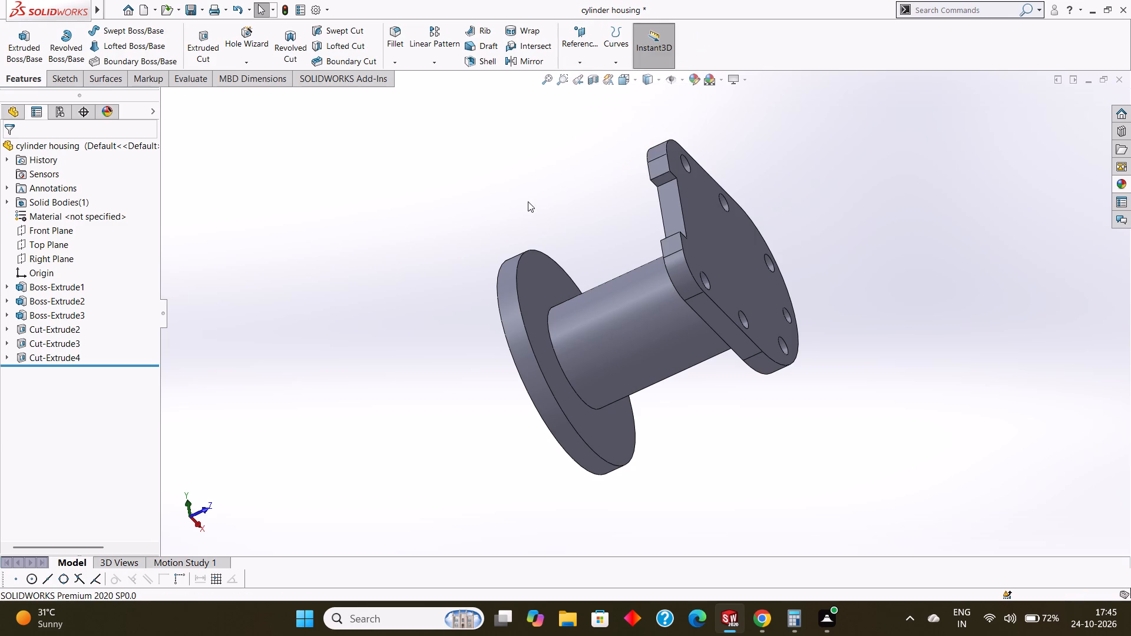
{"action": "middle_click_drag", "start_coordinate": [527, 204], "coordinate": [506, 193]}
{"action": "left_click", "coordinate": [169, 95]}
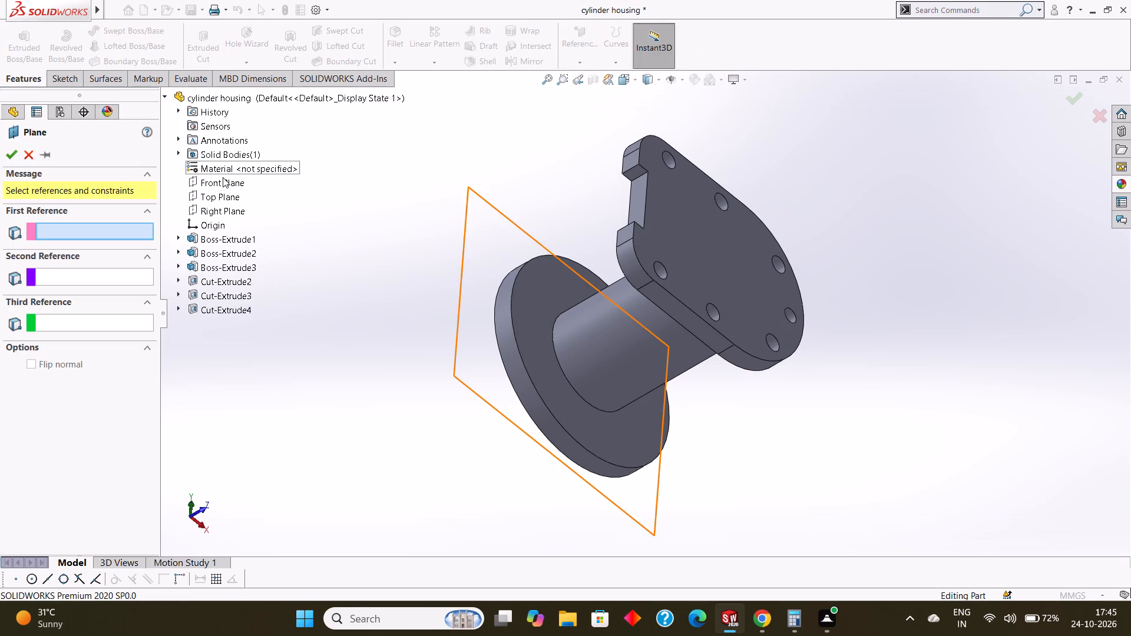
{"action": "left_click", "coordinate": [227, 207]}
{"action": "middle_click_drag", "start_coordinate": [423, 249], "coordinate": [435, 223]}
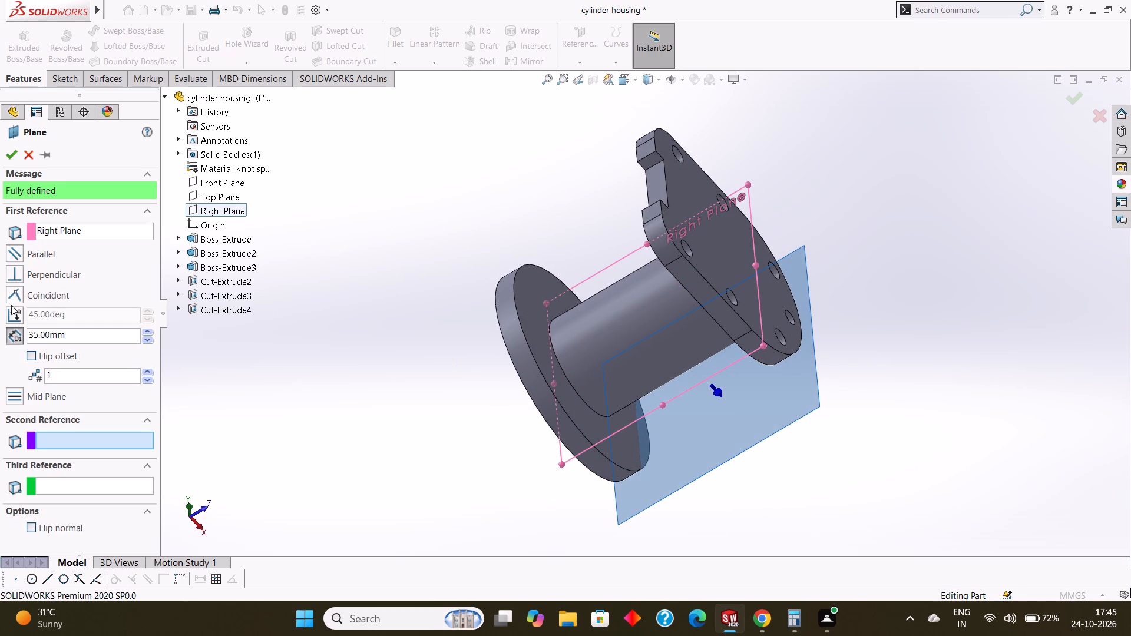
{"action": "left_click", "coordinate": [34, 356]}
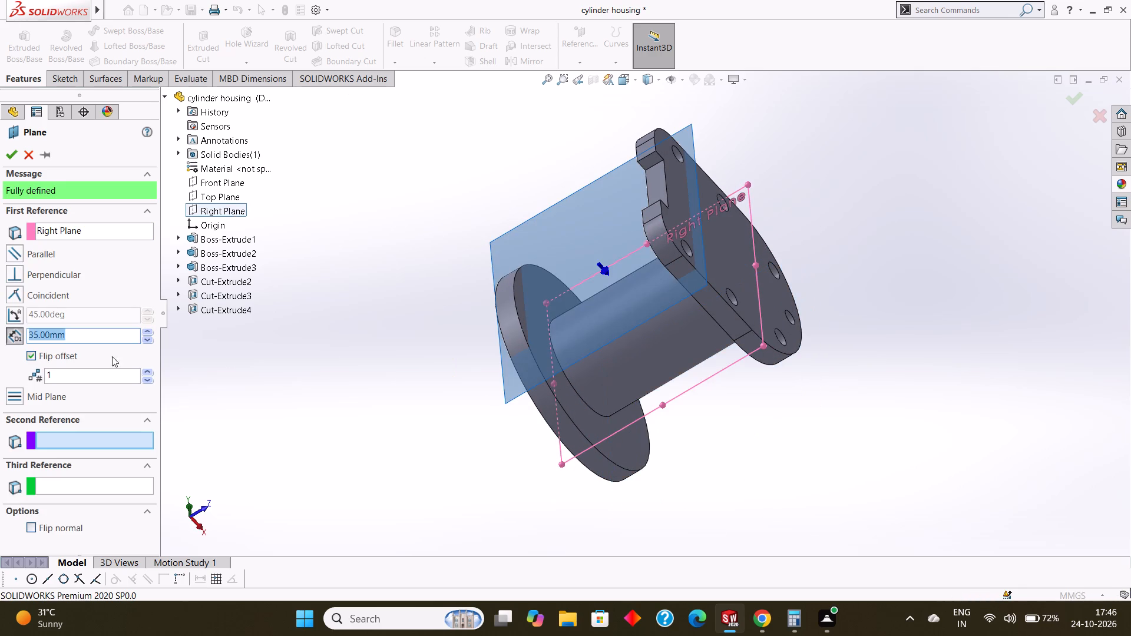
Examine the plane preview from several angles against the notched plate, the boss and the disc.
{"action": "middle_click_drag", "start_coordinate": [348, 353], "coordinate": [321, 301]}
{"action": "middle_click_drag", "start_coordinate": [400, 362], "coordinate": [457, 304]}
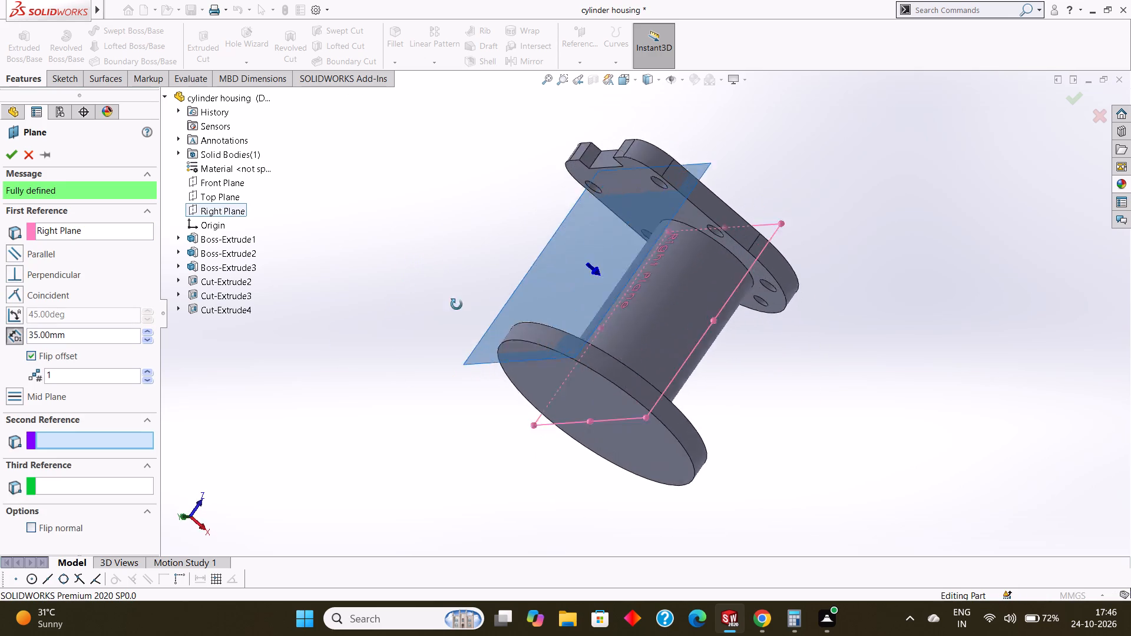
{"action": "middle_click_drag", "start_coordinate": [457, 304], "coordinate": [421, 307]}
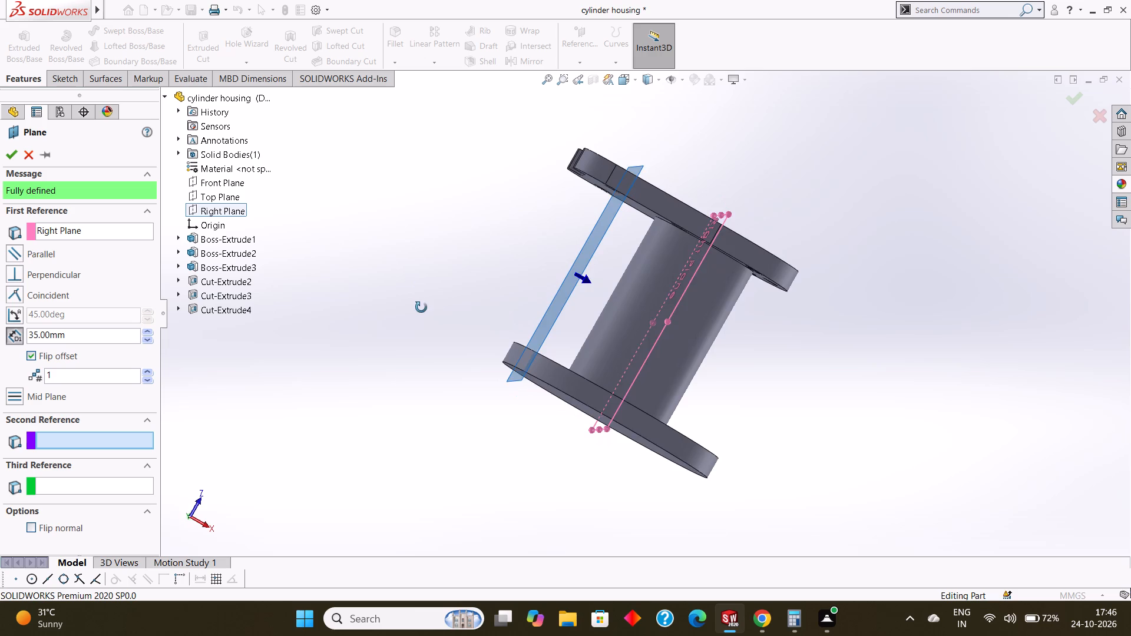
{"action": "middle_click_drag", "start_coordinate": [421, 307], "coordinate": [386, 260]}
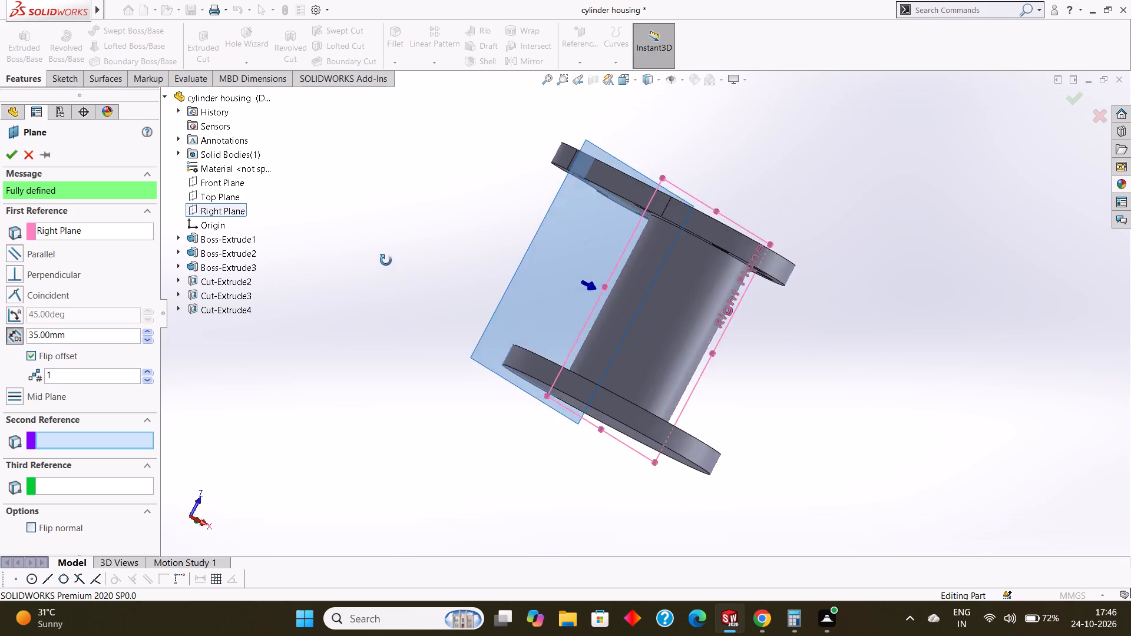
{"action": "middle_click_drag", "start_coordinate": [386, 260], "coordinate": [395, 316]}
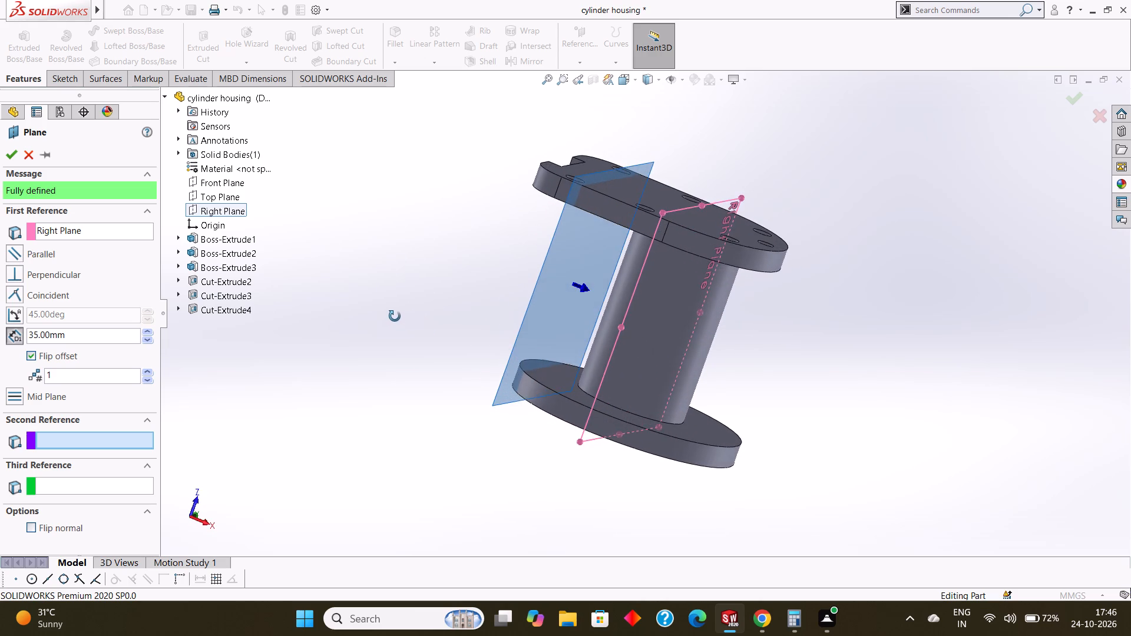
{"action": "middle_click_drag", "start_coordinate": [395, 316], "coordinate": [386, 304]}
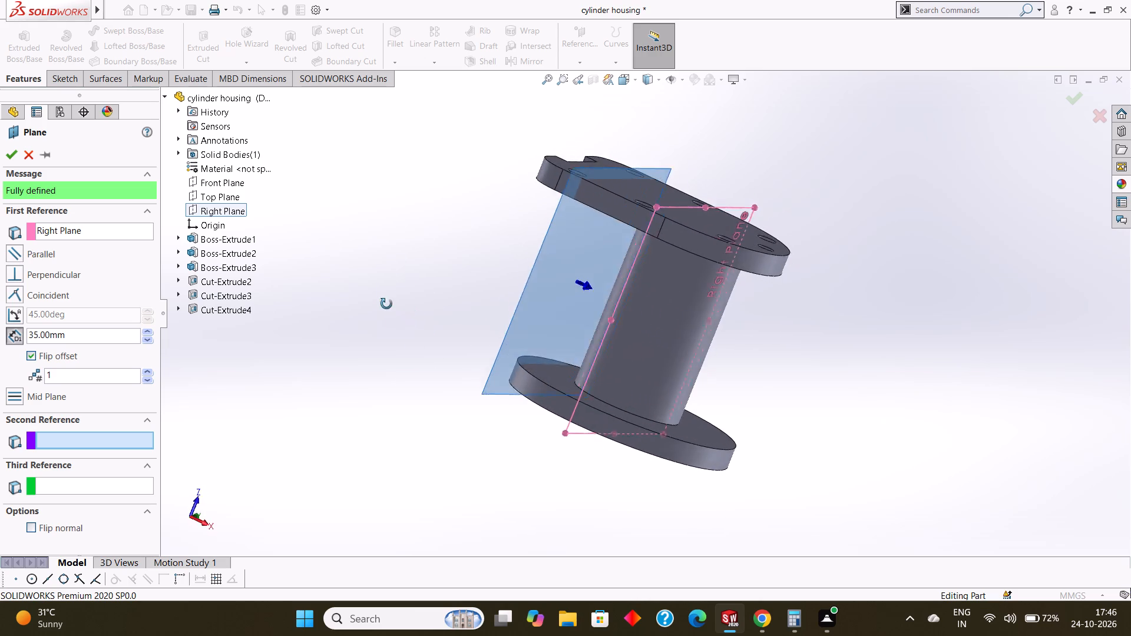
{"action": "middle_click_drag", "start_coordinate": [386, 304], "coordinate": [398, 363]}
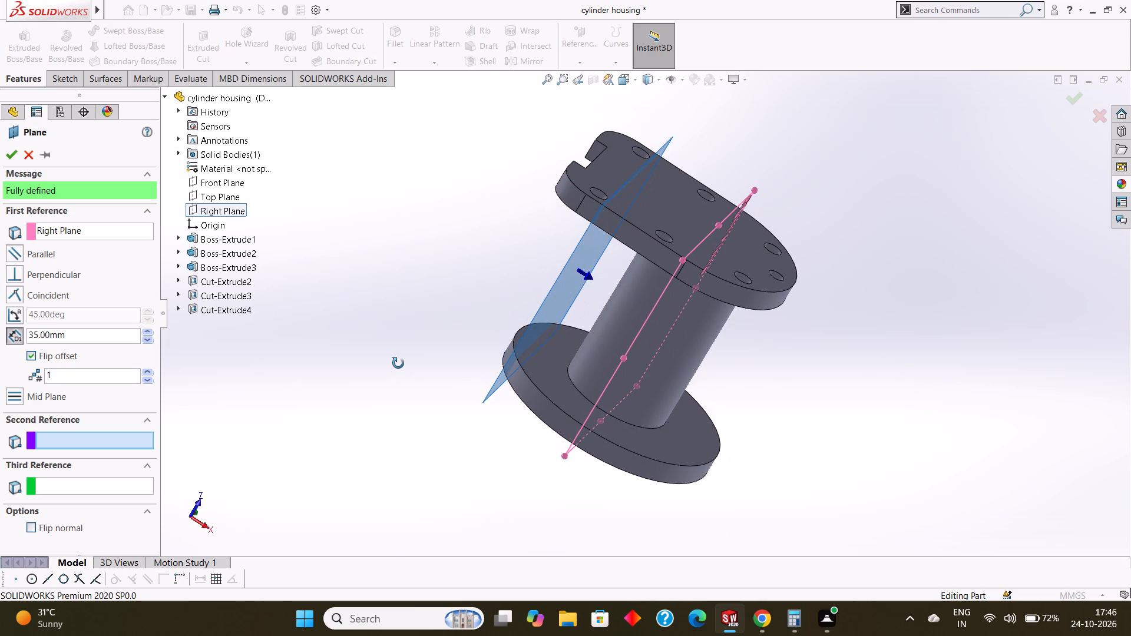
{"action": "middle_click_drag", "start_coordinate": [398, 363], "coordinate": [408, 379]}
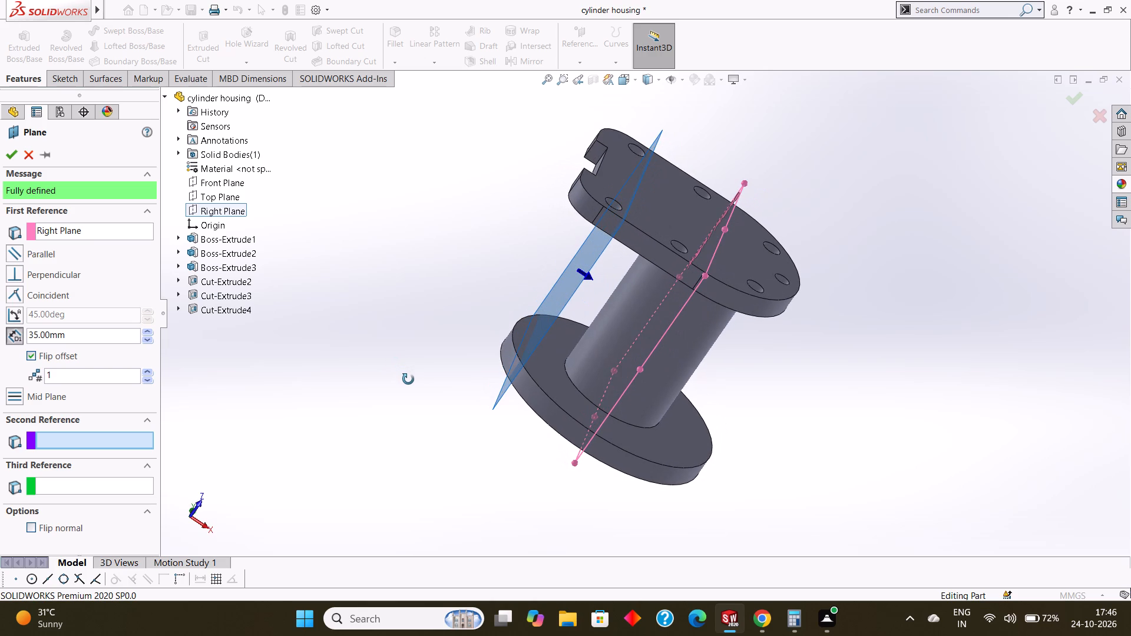
{"action": "middle_click_drag", "start_coordinate": [408, 379], "coordinate": [409, 362]}
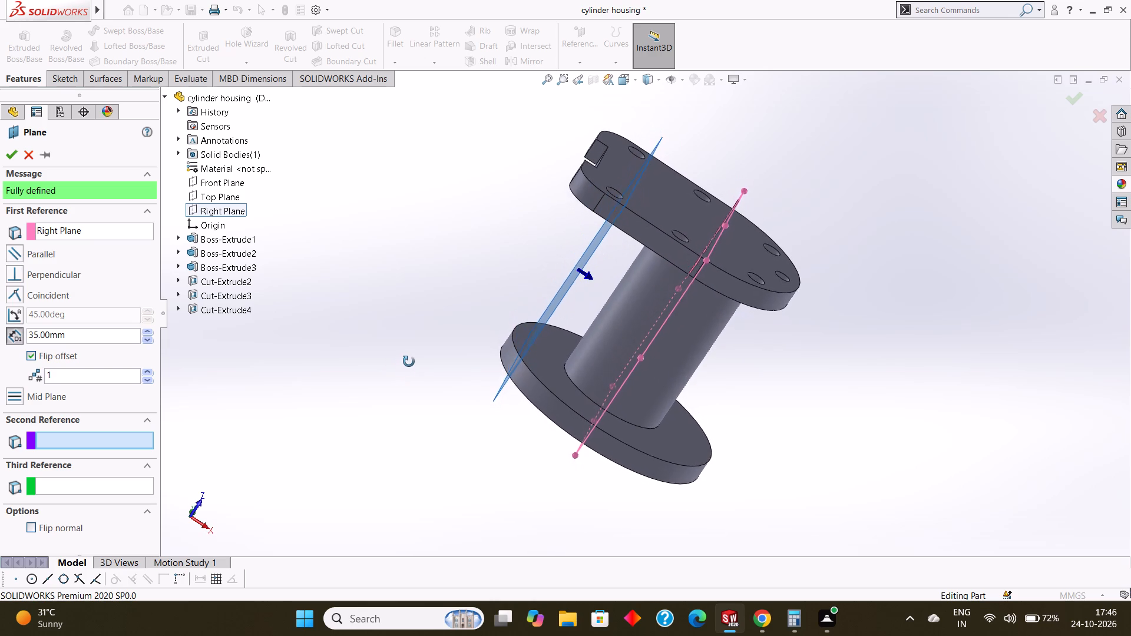
{"action": "middle_click_drag", "start_coordinate": [409, 362], "coordinate": [418, 370]}
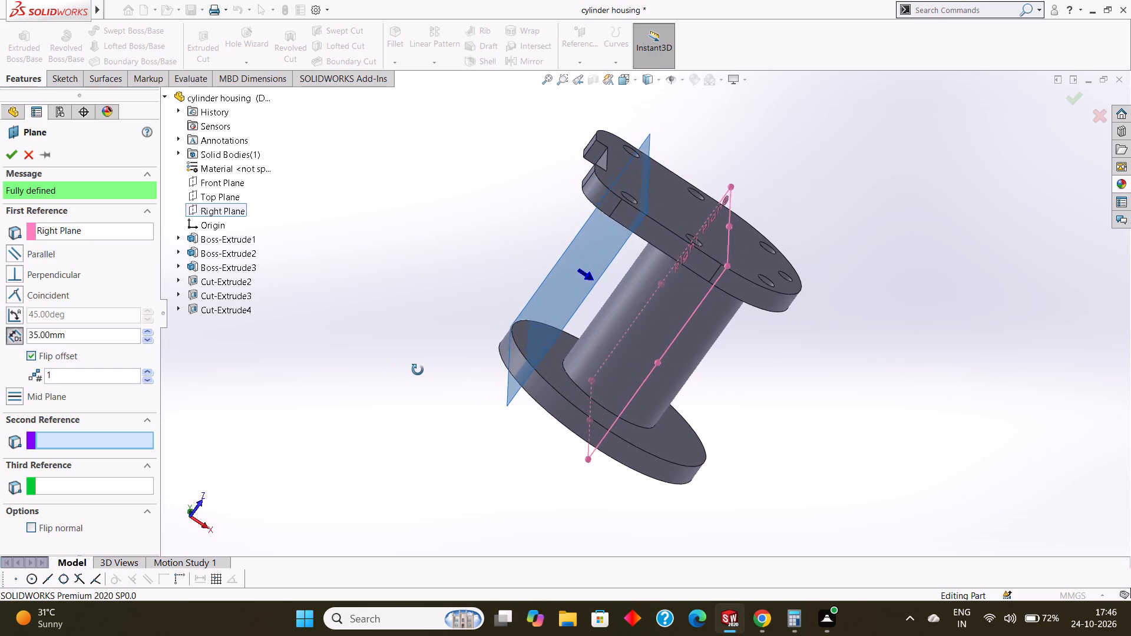
{"action": "middle_click_drag", "start_coordinate": [418, 370], "coordinate": [414, 372]}
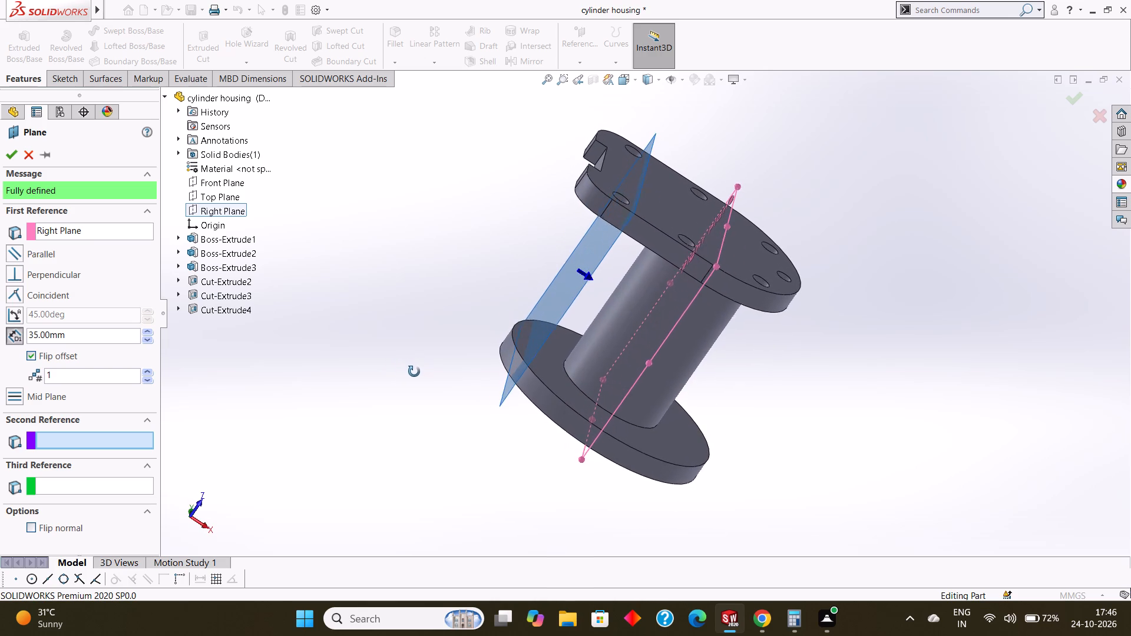
{"action": "middle_click_drag", "start_coordinate": [414, 372], "coordinate": [406, 369]}
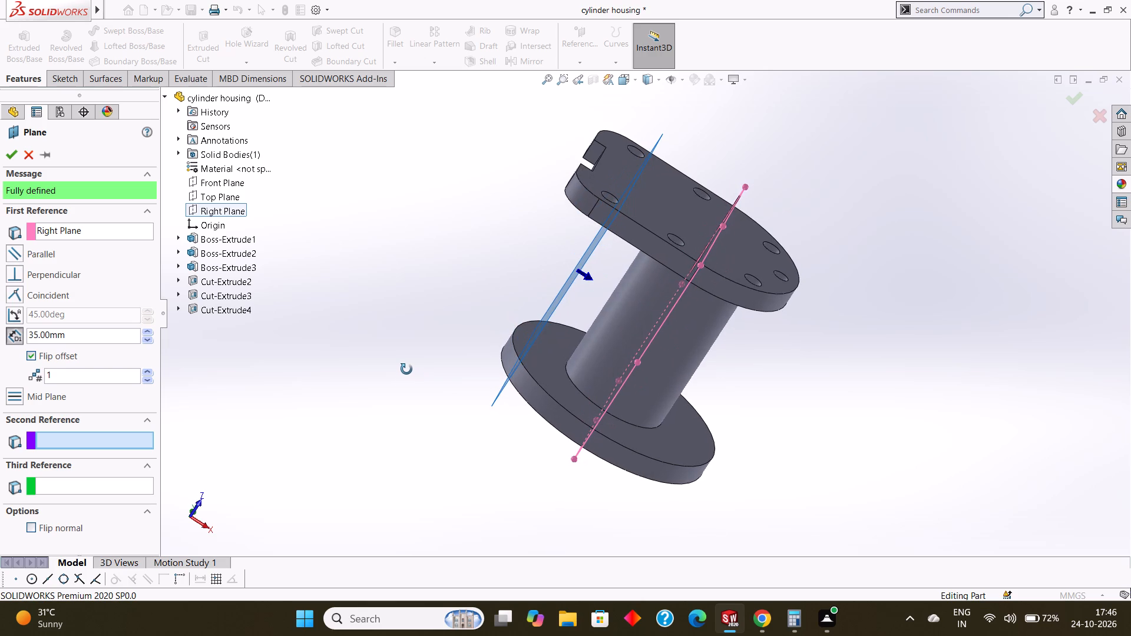
{"action": "middle_click_drag", "start_coordinate": [406, 369], "coordinate": [405, 373]}
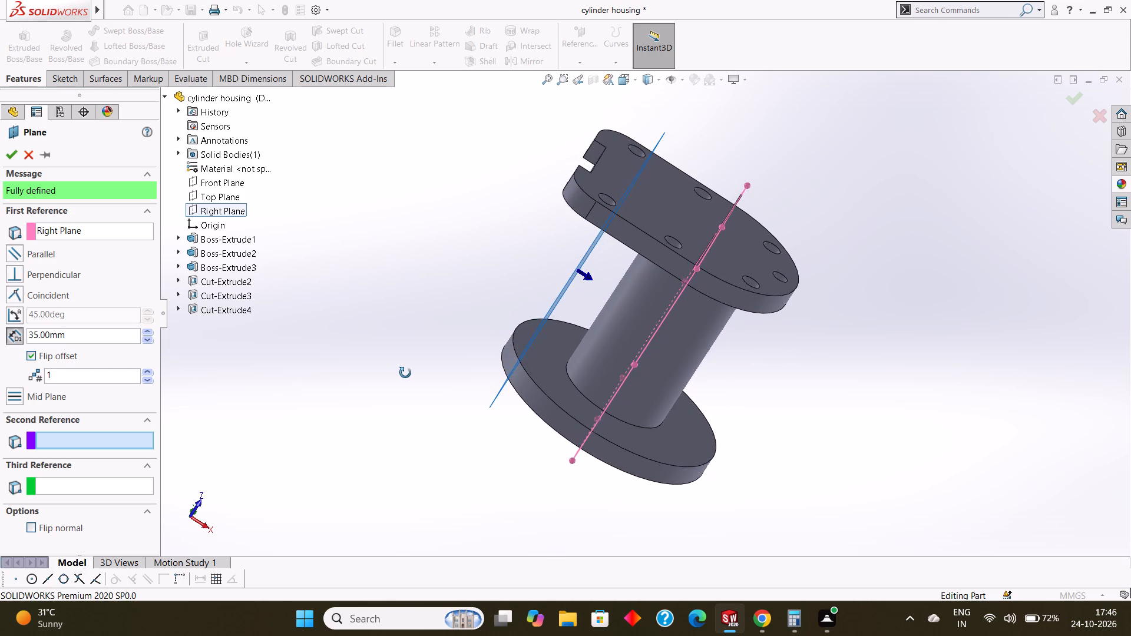
{"action": "middle_click_drag", "start_coordinate": [405, 373], "coordinate": [409, 371]}
Set the plane's offset from the Right Plane to 40 mm and create the plane.
{"action": "left_click", "coordinate": [72, 336]}
{"action": "left_click_drag", "start_coordinate": [94, 339], "coordinate": [44, 339]}
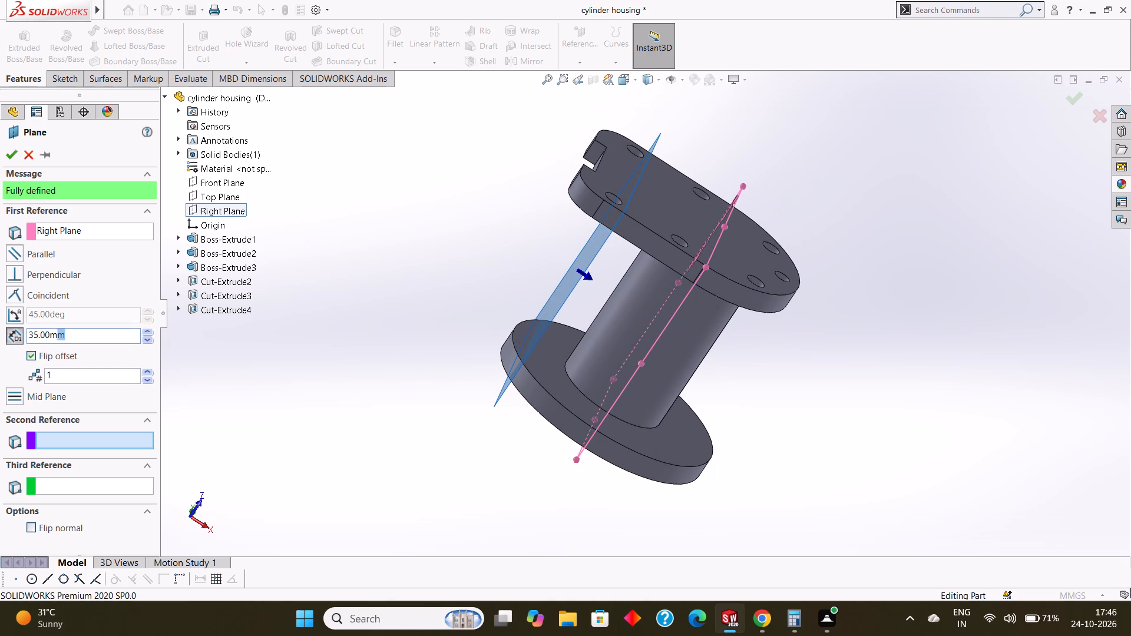
{"action": "left_click_drag", "start_coordinate": [44, 339], "coordinate": [28, 335]}
{"action": "type", "text": "40"}
{"action": "key", "text": "Return"}
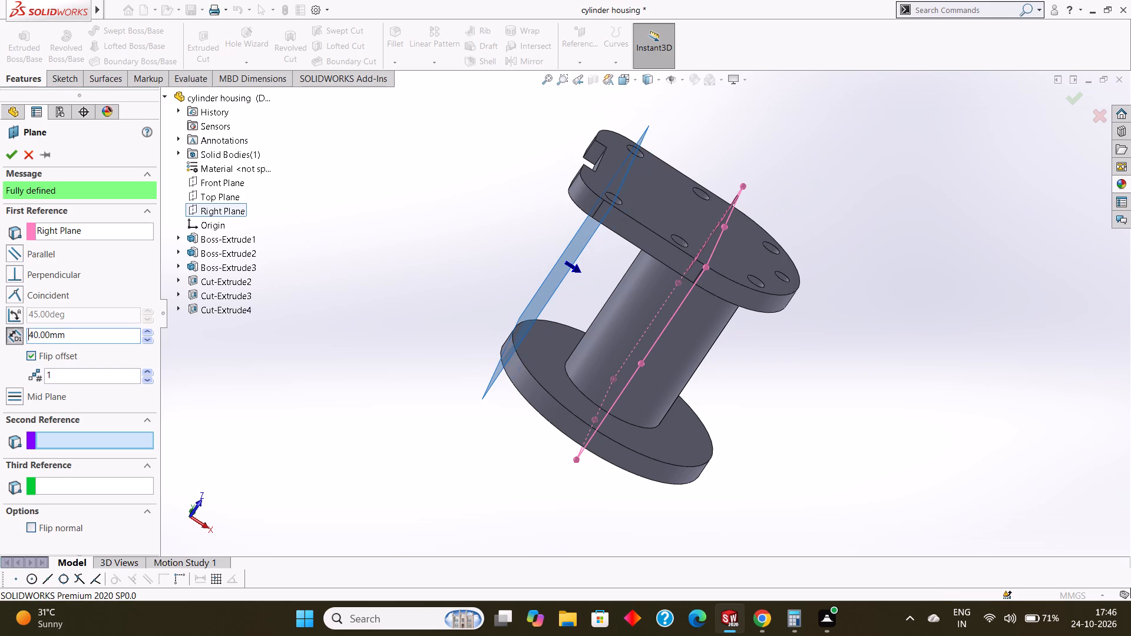
{"action": "left_click", "coordinate": [9, 161]}
Open a new sketch on the 40 mm offset plane and view it face-on.
{"action": "middle_click_drag", "start_coordinate": [345, 231], "coordinate": [418, 282]}
{"action": "left_click", "coordinate": [558, 204]}
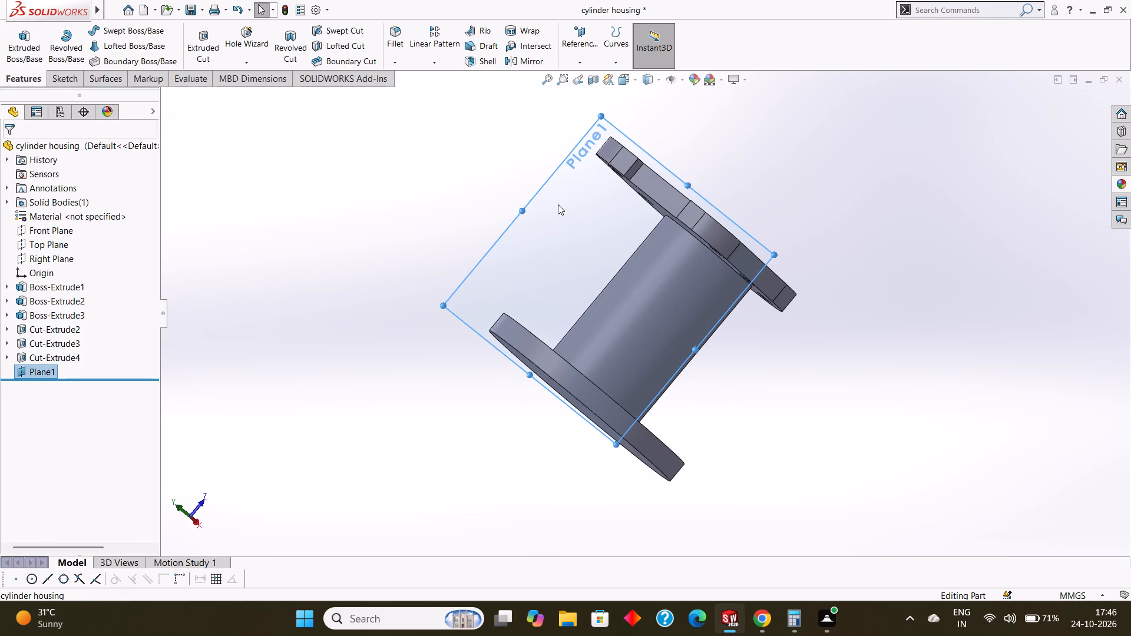
{"action": "left_click", "coordinate": [607, 169]}
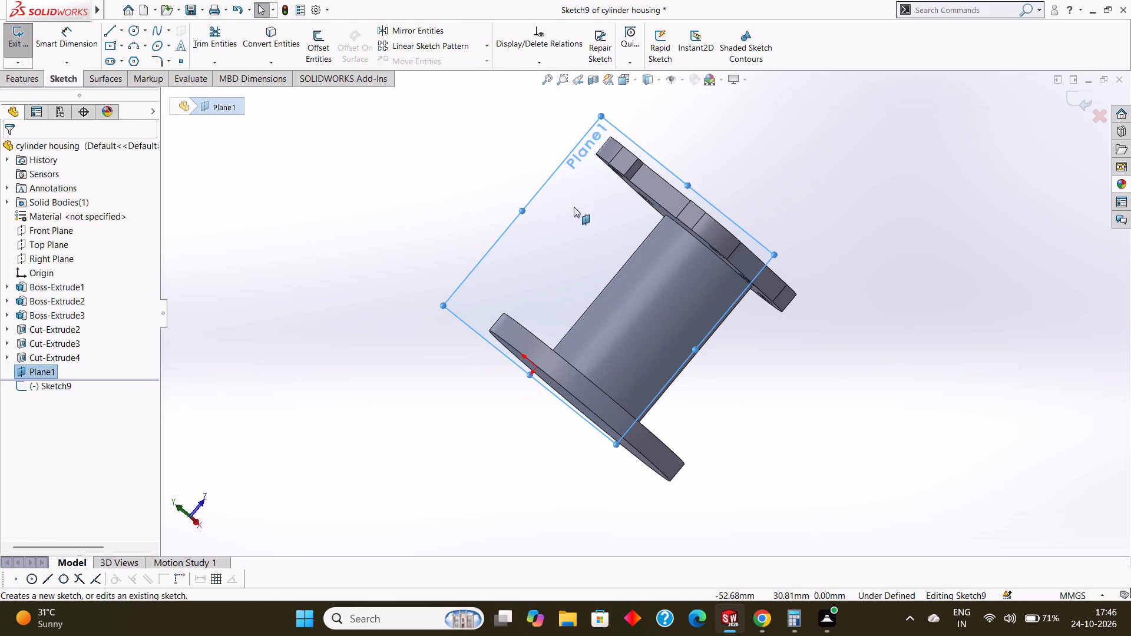
{"action": "key", "text": "ctrl+8"}
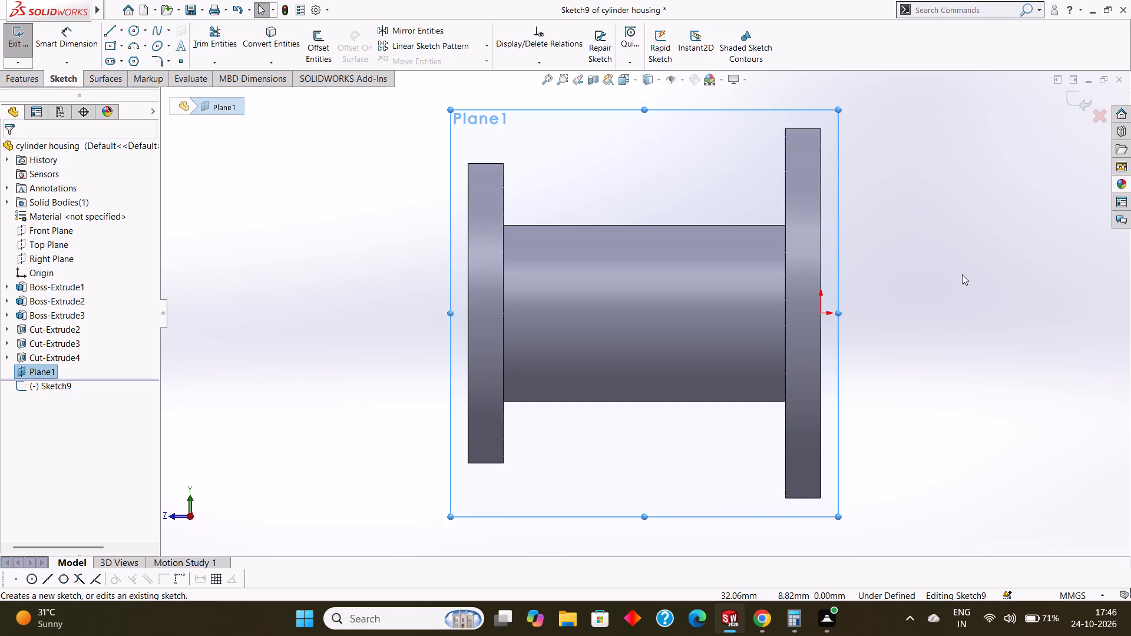
Examine the sketch plane's position relative to the notched plate, the boss and the disc from several angles.
{"action": "middle_click_drag", "start_coordinate": [962, 274], "coordinate": [983, 263]}
{"action": "scroll", "coordinate": [983, 263], "scroll_direction": "up", "scroll_amount": 2}
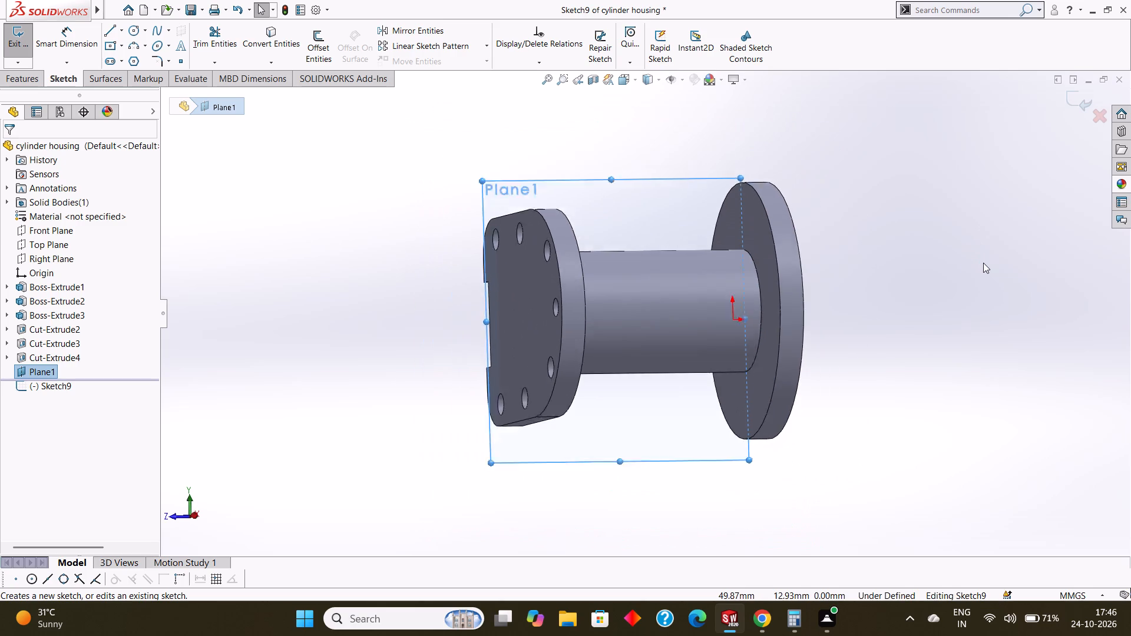
{"action": "scroll", "coordinate": [983, 263], "scroll_direction": "up", "scroll_amount": 1}
{"action": "middle_click_drag", "start_coordinate": [984, 266], "coordinate": [1021, 210]}
{"action": "middle_click_drag", "start_coordinate": [1000, 240], "coordinate": [1053, 180]}
{"action": "scroll", "coordinate": [1053, 180], "scroll_direction": "up", "scroll_amount": 1}
{"action": "middle_click_drag", "start_coordinate": [1039, 198], "coordinate": [1050, 158]}
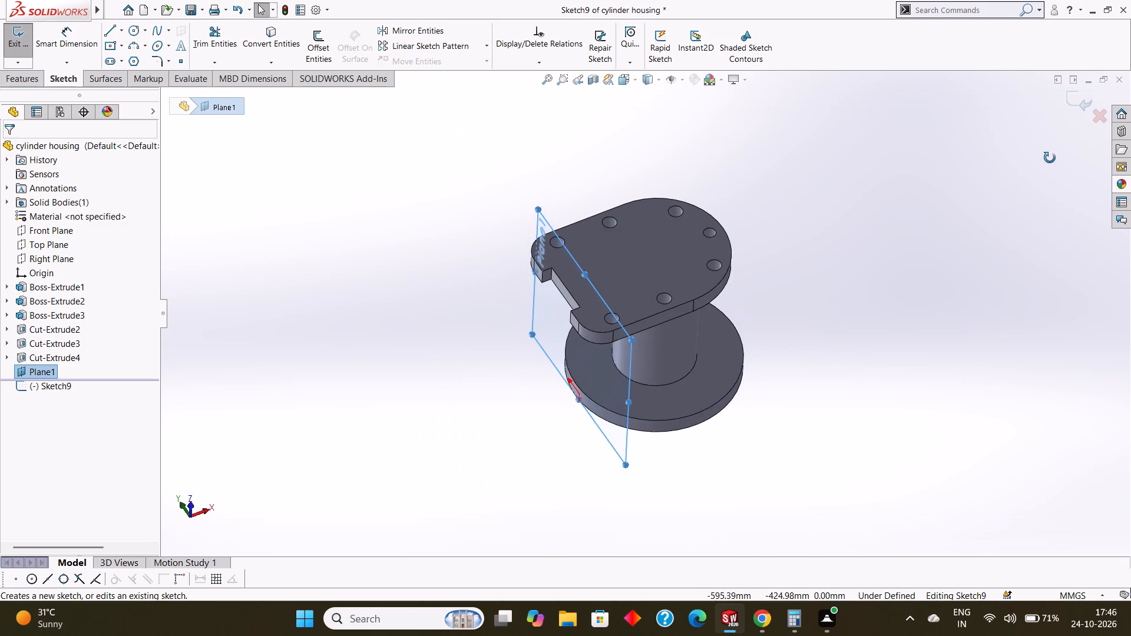
{"action": "middle_click_drag", "start_coordinate": [1050, 158], "coordinate": [1048, 158]}
{"action": "scroll", "coordinate": [938, 271], "scroll_direction": "up", "scroll_amount": 1}
{"action": "middle_click_drag", "start_coordinate": [938, 271], "coordinate": [980, 175]}
{"action": "scroll", "coordinate": [947, 217], "scroll_direction": "up", "scroll_amount": 1}
{"action": "middle_click_drag", "start_coordinate": [949, 217], "coordinate": [970, 203]}
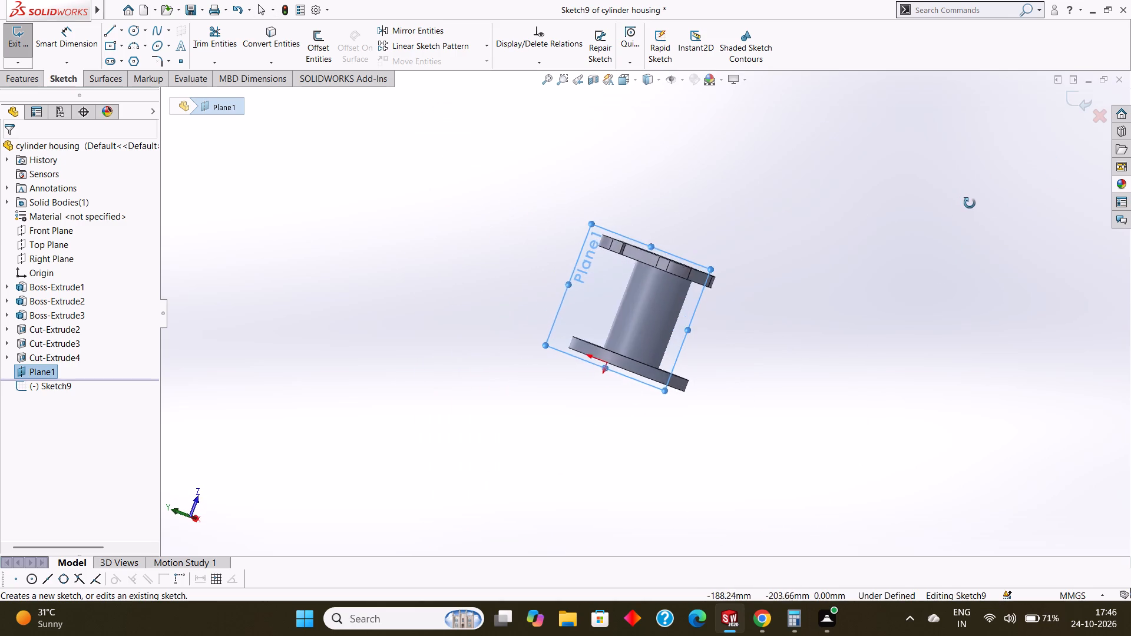
{"action": "middle_click_drag", "start_coordinate": [970, 203], "coordinate": [960, 218]}
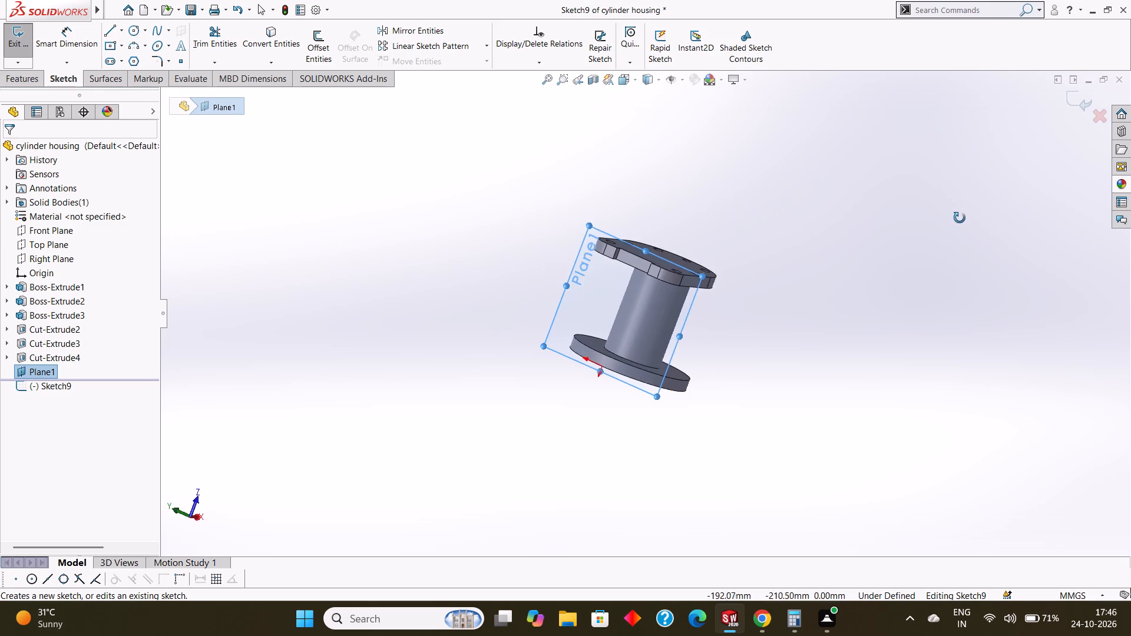
{"action": "middle_click_drag", "start_coordinate": [960, 218], "coordinate": [990, 216]}
{"action": "middle_click_drag", "start_coordinate": [915, 246], "coordinate": [961, 277]}
{"action": "scroll", "coordinate": [921, 246], "scroll_direction": "up", "scroll_amount": 1}
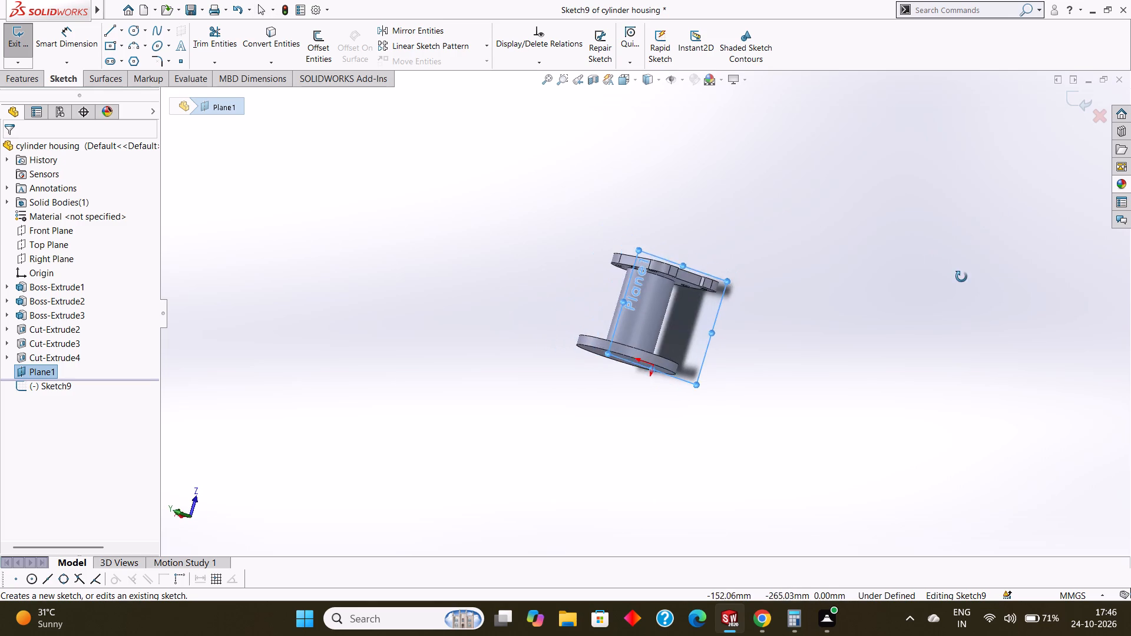
{"action": "middle_click_drag", "start_coordinate": [961, 277], "coordinate": [921, 280]}
{"action": "middle_click_drag", "start_coordinate": [700, 330], "coordinate": [707, 304]}
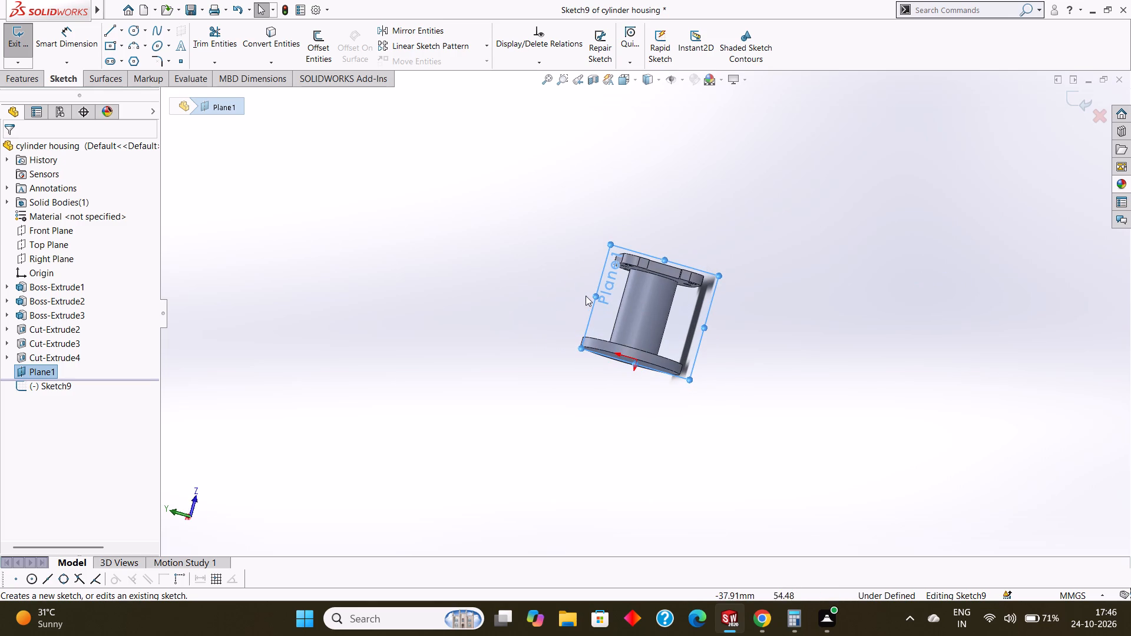
Orient the view square to the sketch plane, looking from the side where the plate is notched.
{"action": "left_click", "coordinate": [610, 286]}
{"action": "left_click", "coordinate": [610, 286]}
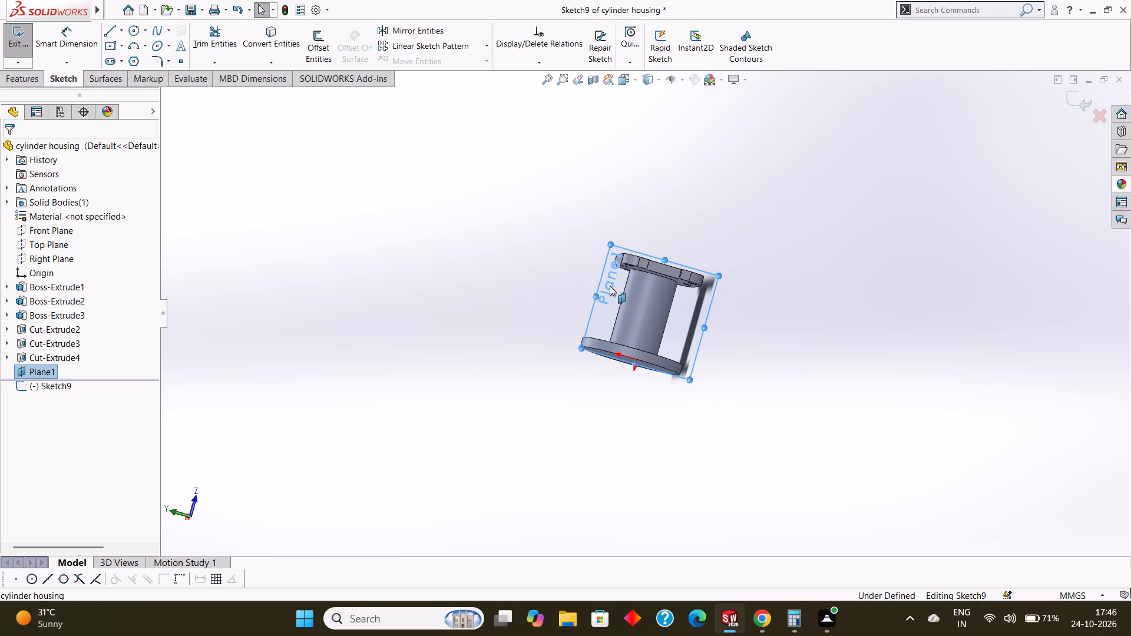
{"action": "left_click", "coordinate": [610, 286]}
{"action": "key", "text": "ctrl+8"}
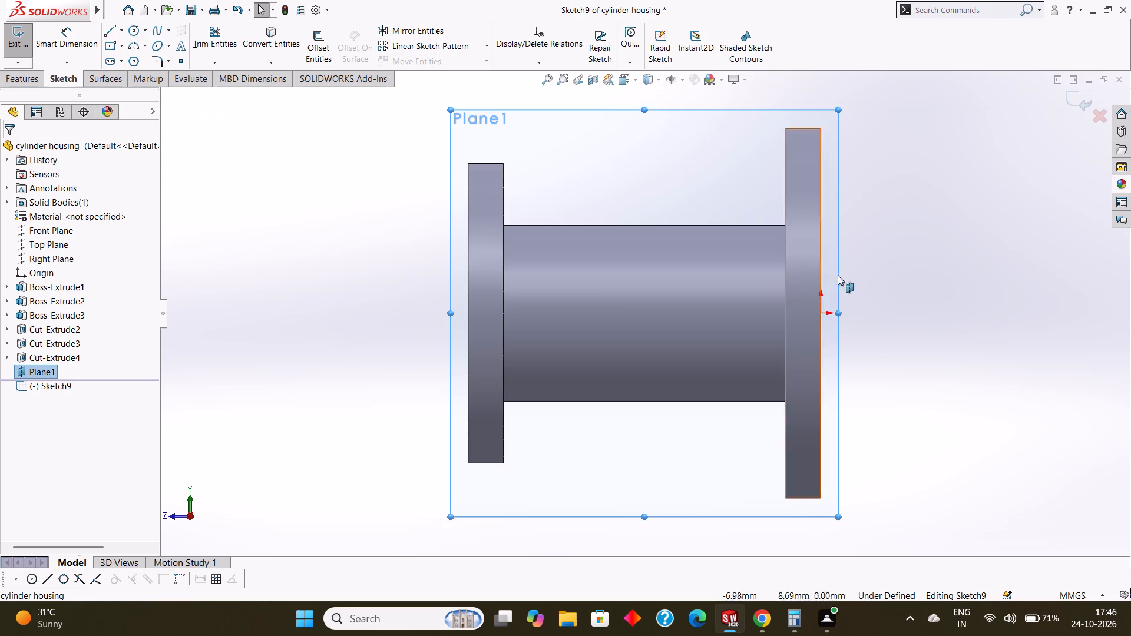
{"action": "middle_click_drag", "start_coordinate": [904, 266], "coordinate": [885, 376], "text": "ctrl"}
{"action": "scroll", "coordinate": [889, 386], "scroll_direction": "down", "scroll_amount": 1}
{"action": "scroll", "coordinate": [883, 332], "scroll_direction": "up", "scroll_amount": 1}
{"action": "middle_click_drag", "start_coordinate": [883, 332], "coordinate": [894, 170]}
{"action": "middle_click_drag", "start_coordinate": [888, 213], "coordinate": [895, 183]}
{"action": "scroll", "coordinate": [895, 183], "scroll_direction": "up", "scroll_amount": 3}
{"action": "middle_click_drag", "start_coordinate": [895, 183], "coordinate": [885, 270]}
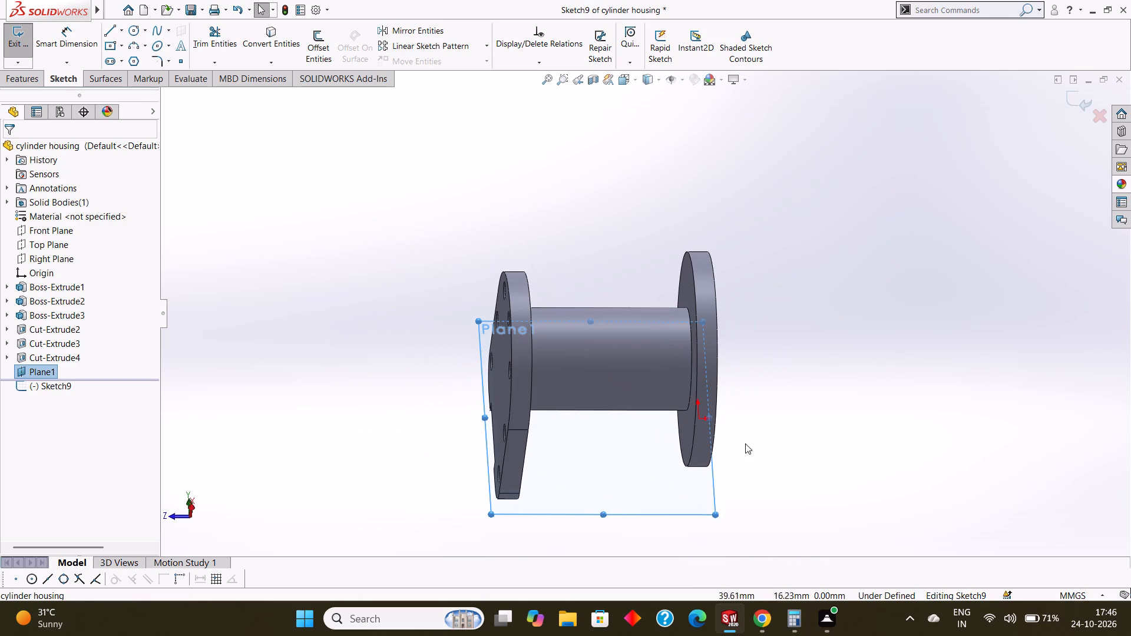
{"action": "left_click", "coordinate": [621, 472]}
{"action": "key", "text": "ctrl+8"}
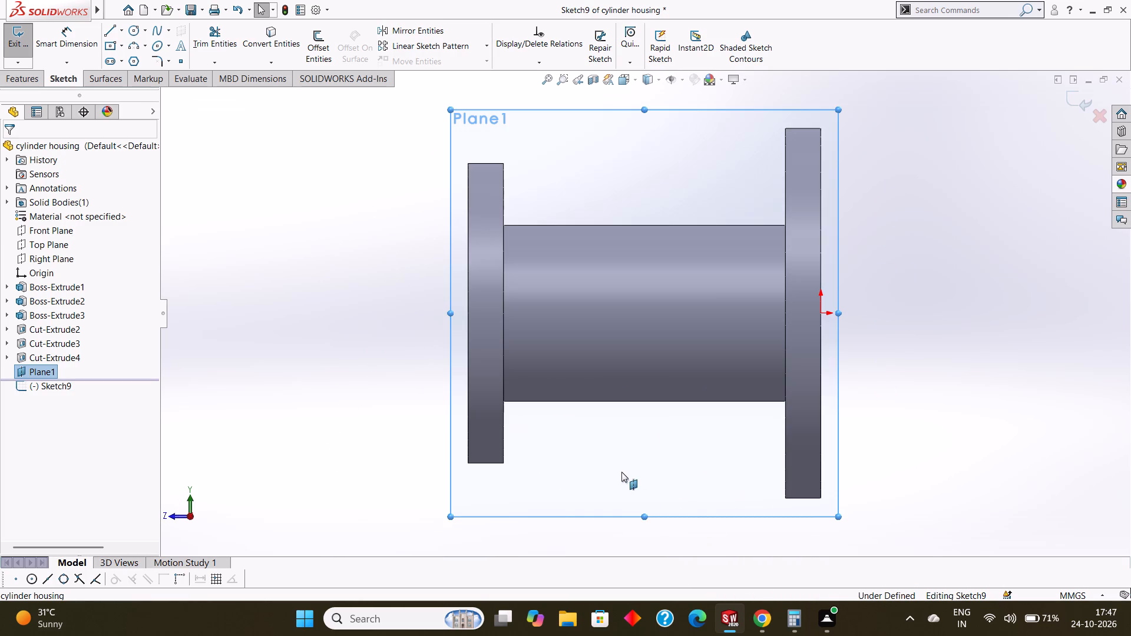
{"action": "key", "text": "ctrl+8"}
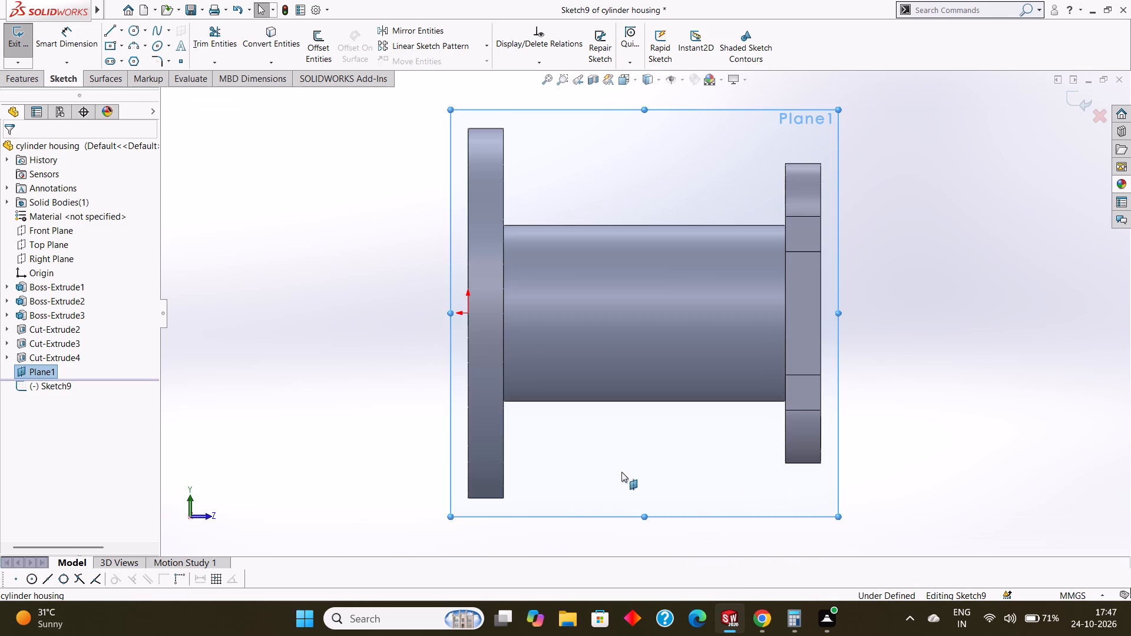
{"action": "scroll", "coordinate": [621, 472], "scroll_direction": "up", "scroll_amount": 3}
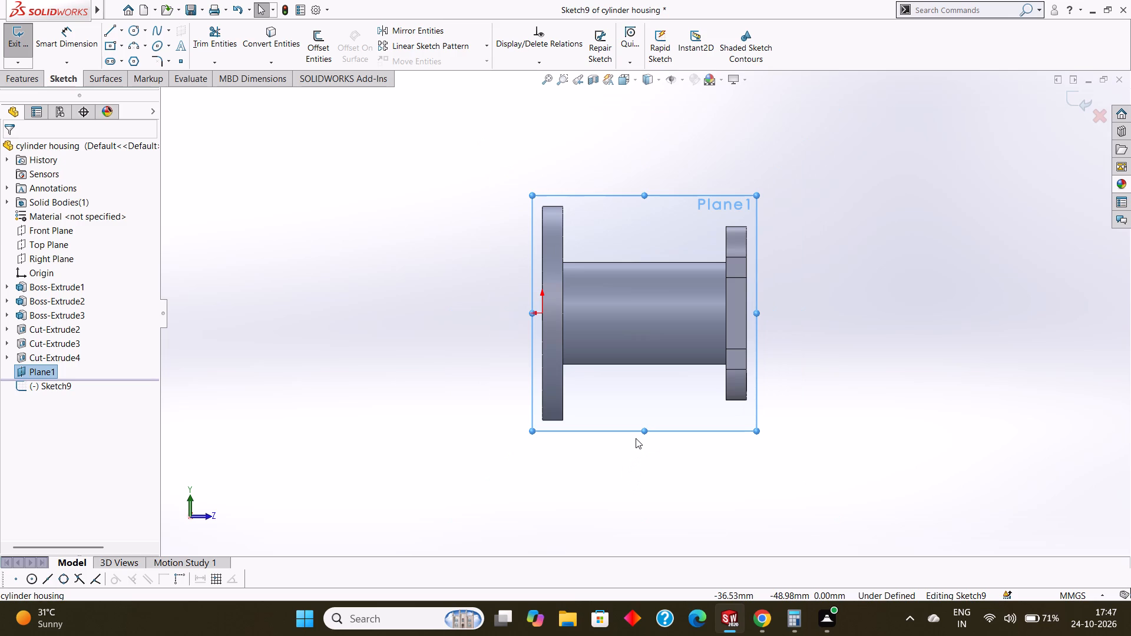
Examine the sketch plane from both of its sides to compare its position with the disc, the boss and the notched plate.
{"action": "scroll", "coordinate": [650, 340], "scroll_direction": "down", "scroll_amount": 2}
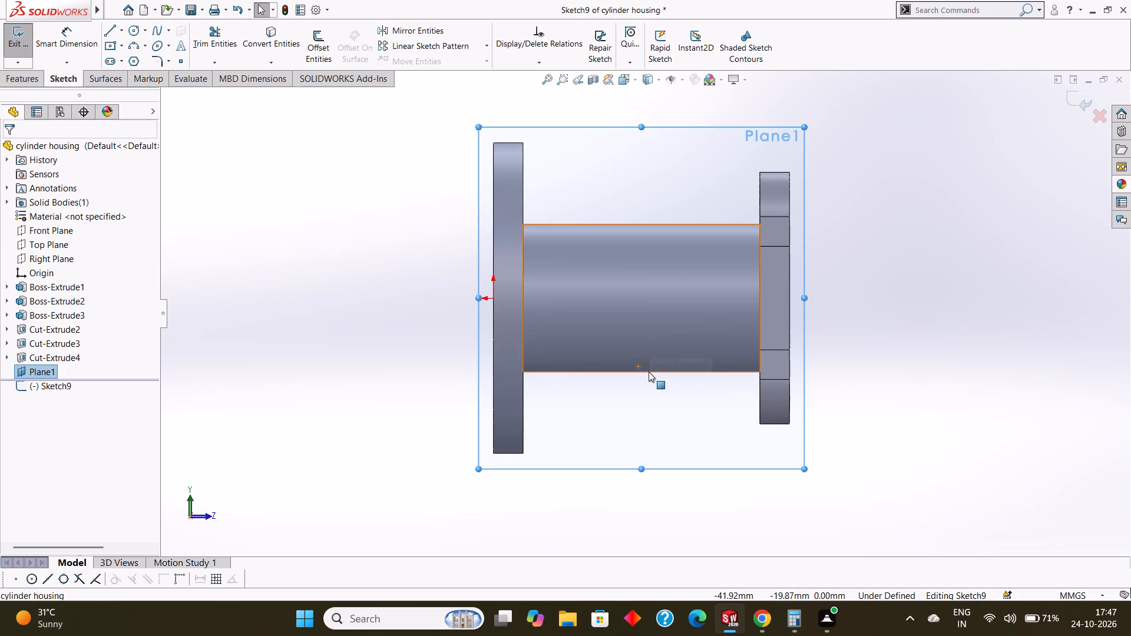
{"action": "scroll", "coordinate": [623, 397], "scroll_direction": "up", "scroll_amount": 1}
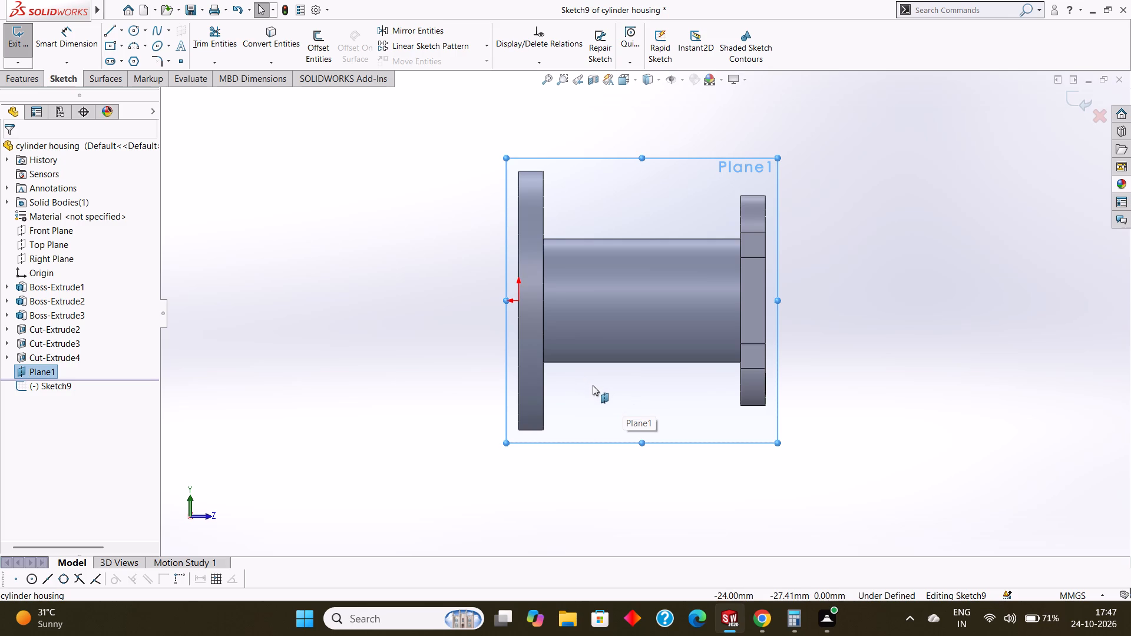
{"action": "middle_click_drag", "start_coordinate": [646, 381], "coordinate": [690, 310]}
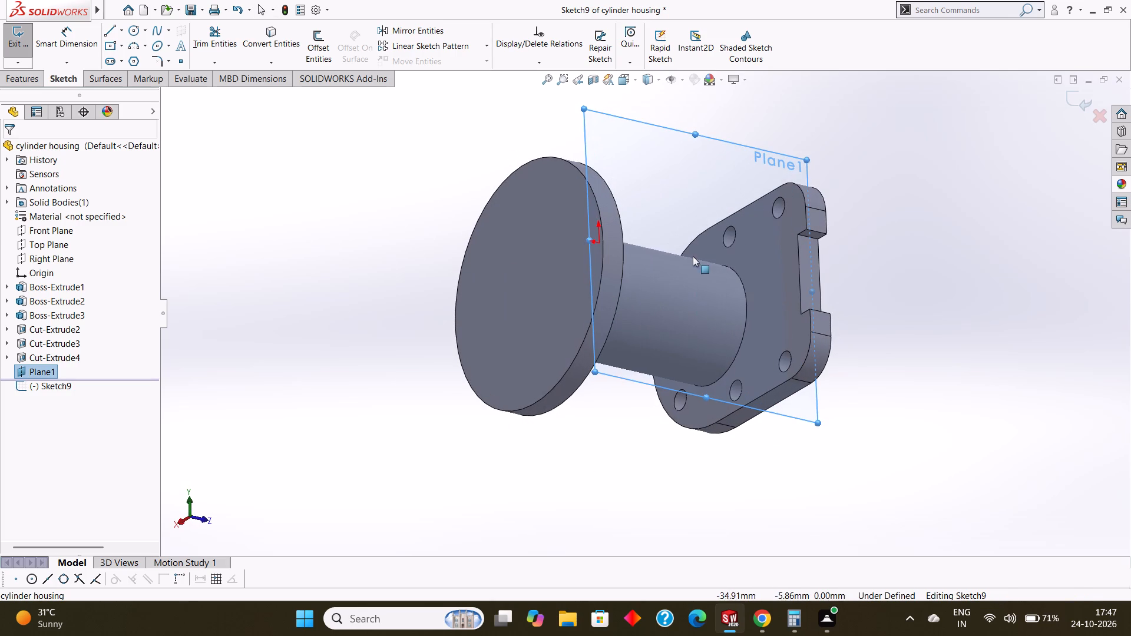
{"action": "left_click", "coordinate": [709, 204]}
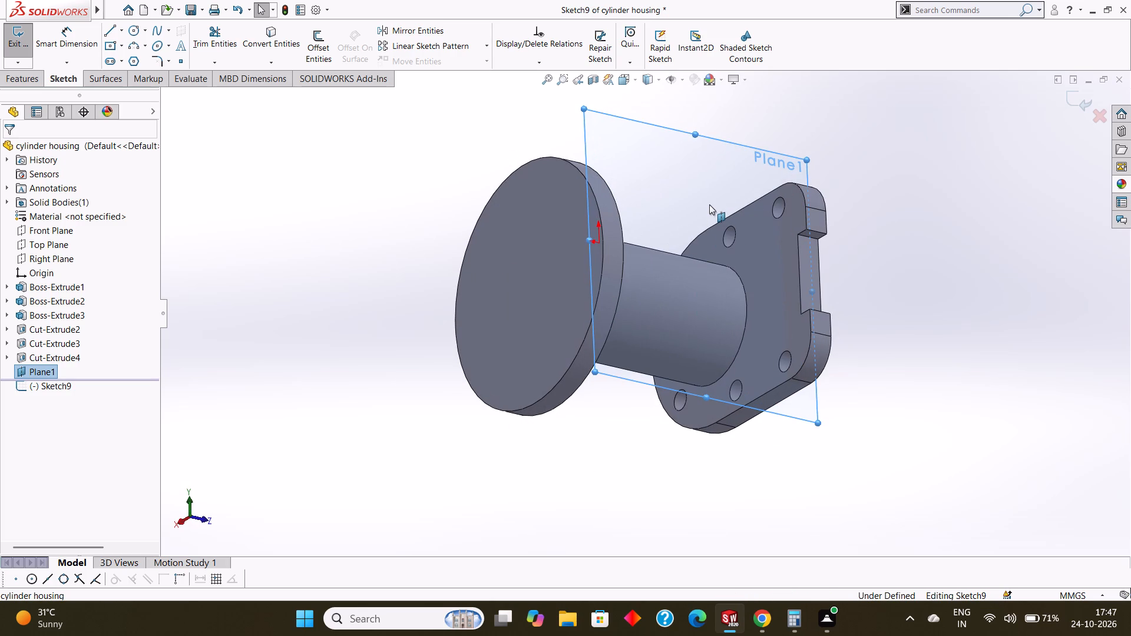
{"action": "key", "text": "ctrl+8"}
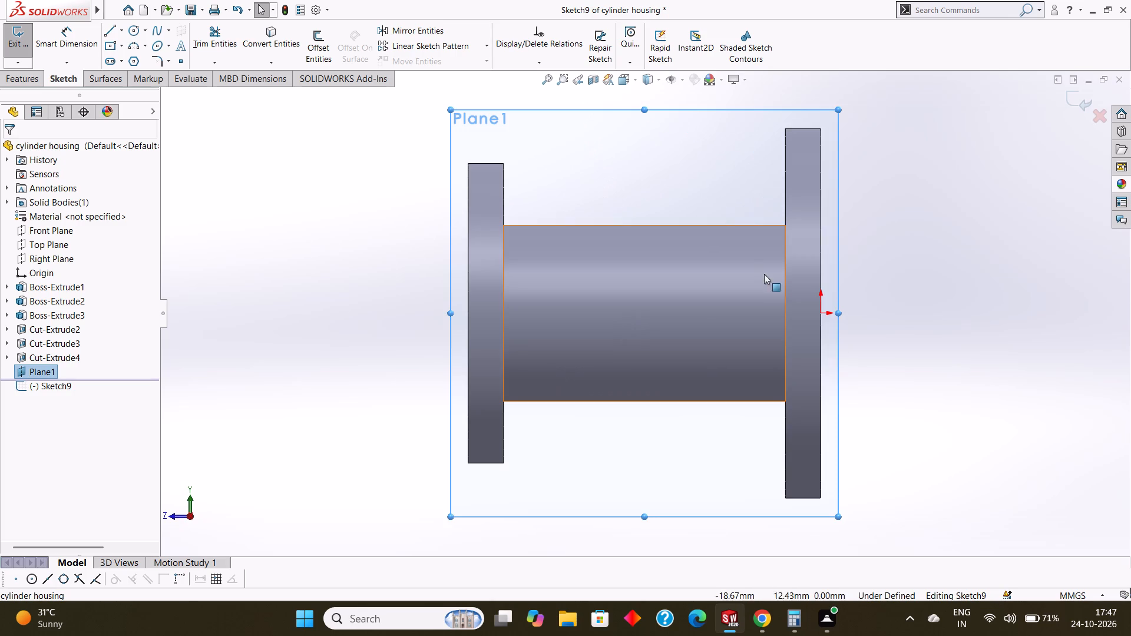
{"action": "middle_click_drag", "start_coordinate": [772, 278], "coordinate": [804, 266]}
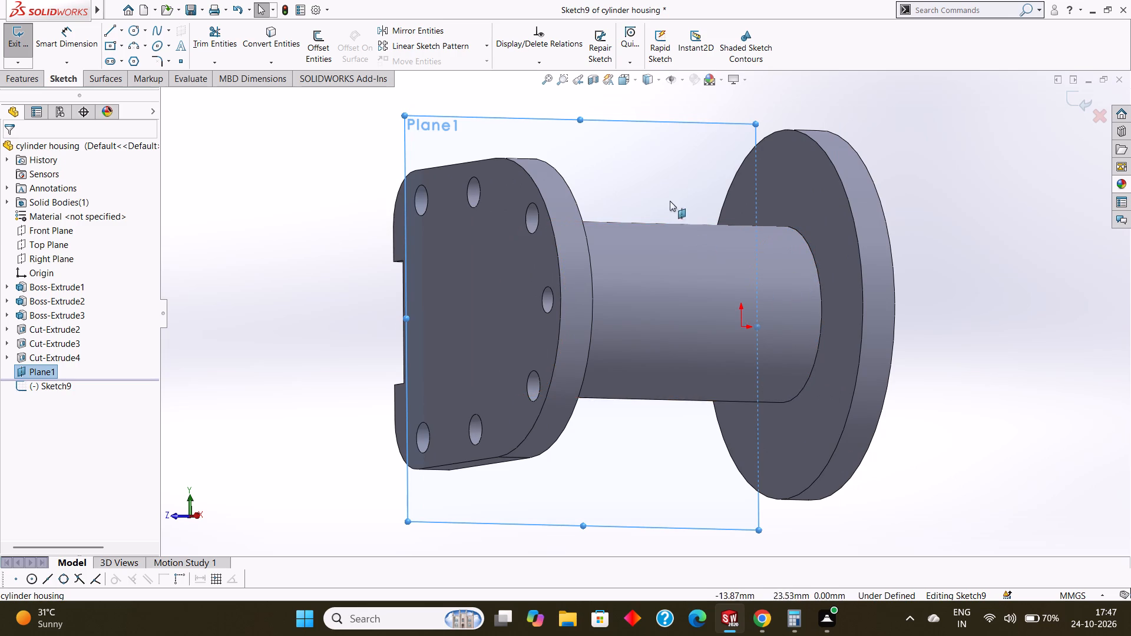
{"action": "left_click", "coordinate": [646, 165]}
{"action": "key", "text": "ctrl+8"}
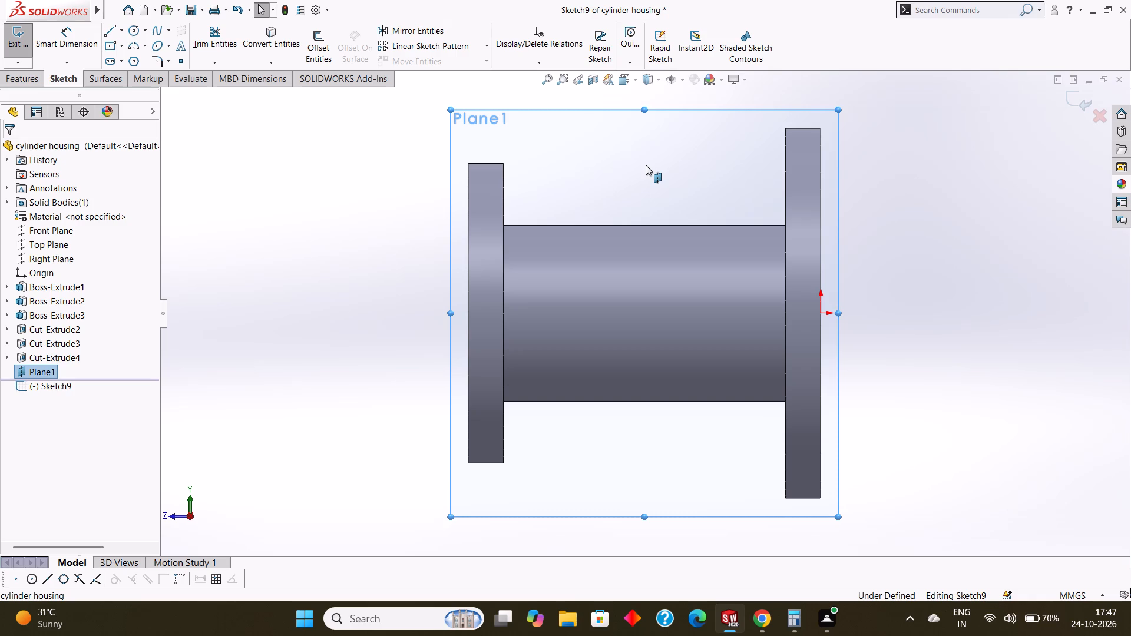
{"action": "middle_click_drag", "start_coordinate": [646, 165], "coordinate": [656, 227]}
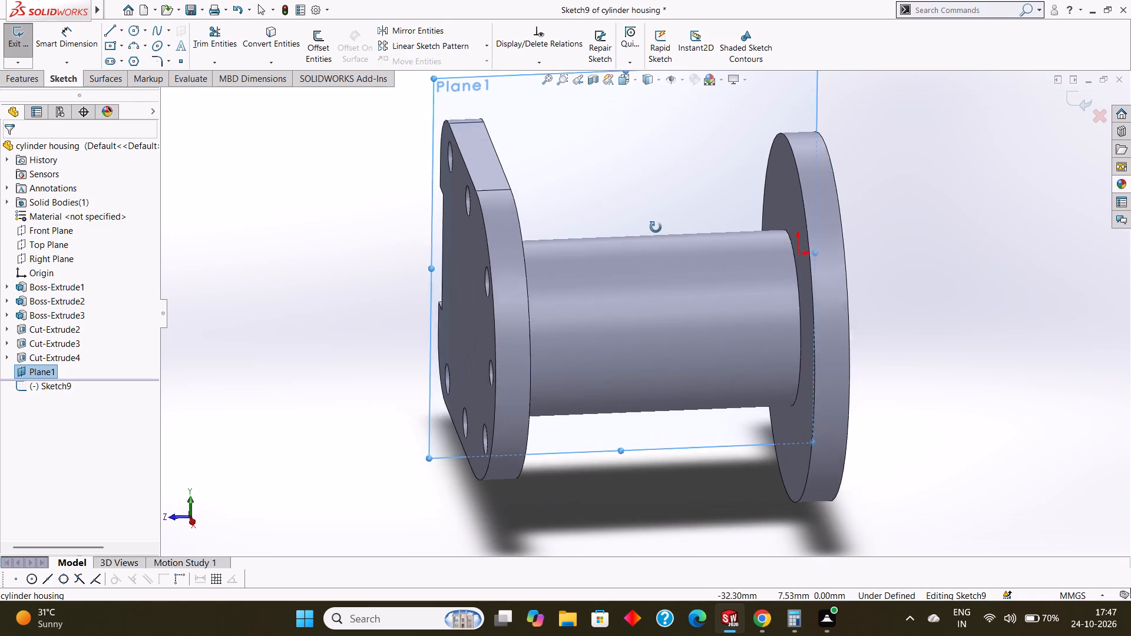
{"action": "middle_click_drag", "start_coordinate": [656, 227], "coordinate": [666, 412]}
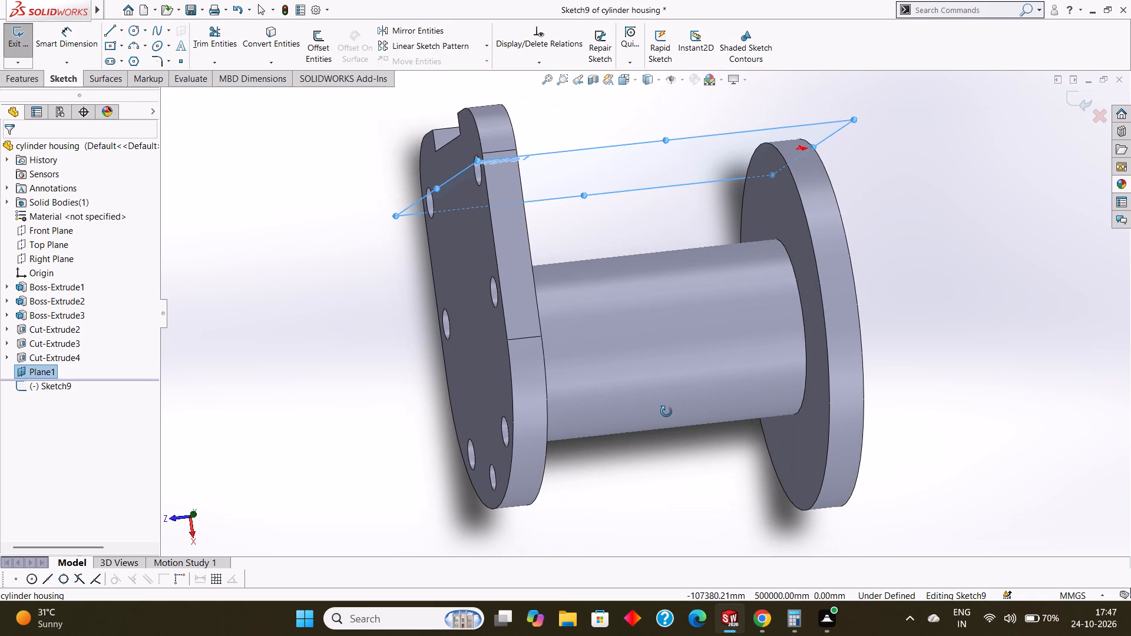
{"action": "middle_click_drag", "start_coordinate": [666, 412], "coordinate": [656, 400]}
{"action": "scroll", "coordinate": [656, 400], "scroll_direction": "down", "scroll_amount": 1}
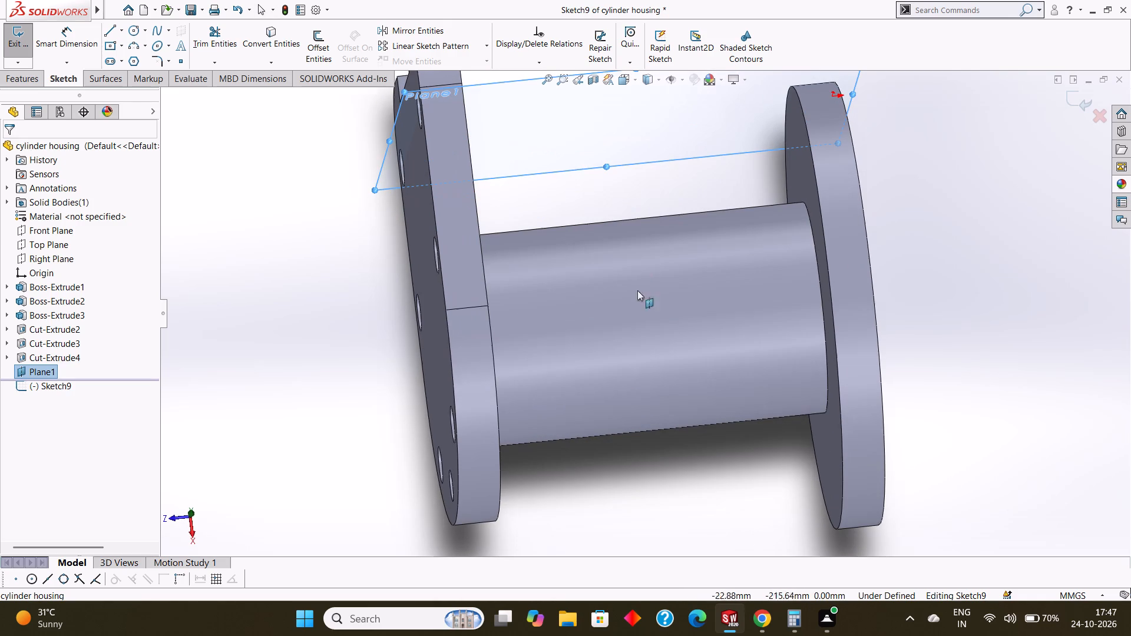
{"action": "left_click", "coordinate": [639, 128]}
{"action": "scroll", "coordinate": [639, 128], "scroll_direction": "up", "scroll_amount": 2}
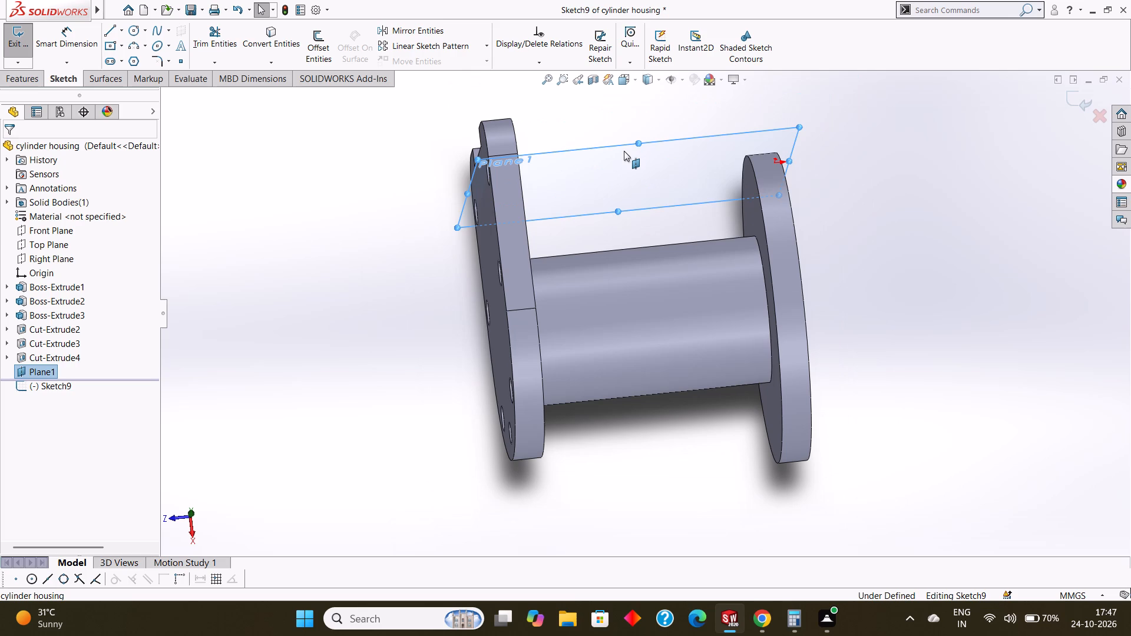
{"action": "left_click", "coordinate": [624, 151]}
{"action": "key", "text": "ctrl+8"}
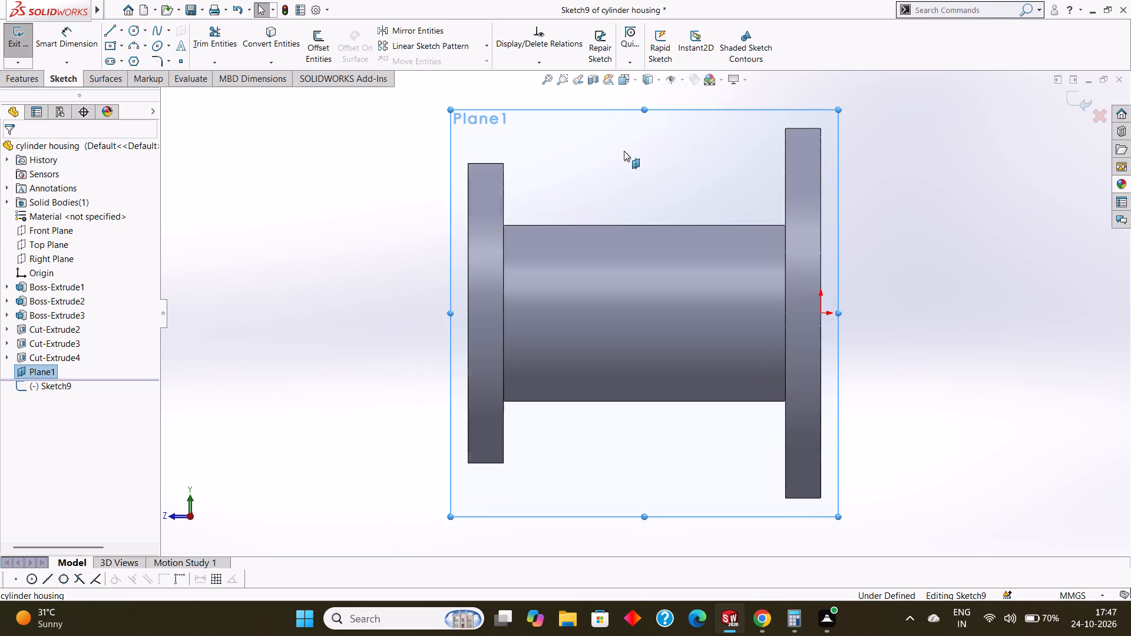
{"action": "key", "text": "ctrl+8"}
{"action": "middle_click_drag", "start_coordinate": [624, 151], "coordinate": [662, 174]}
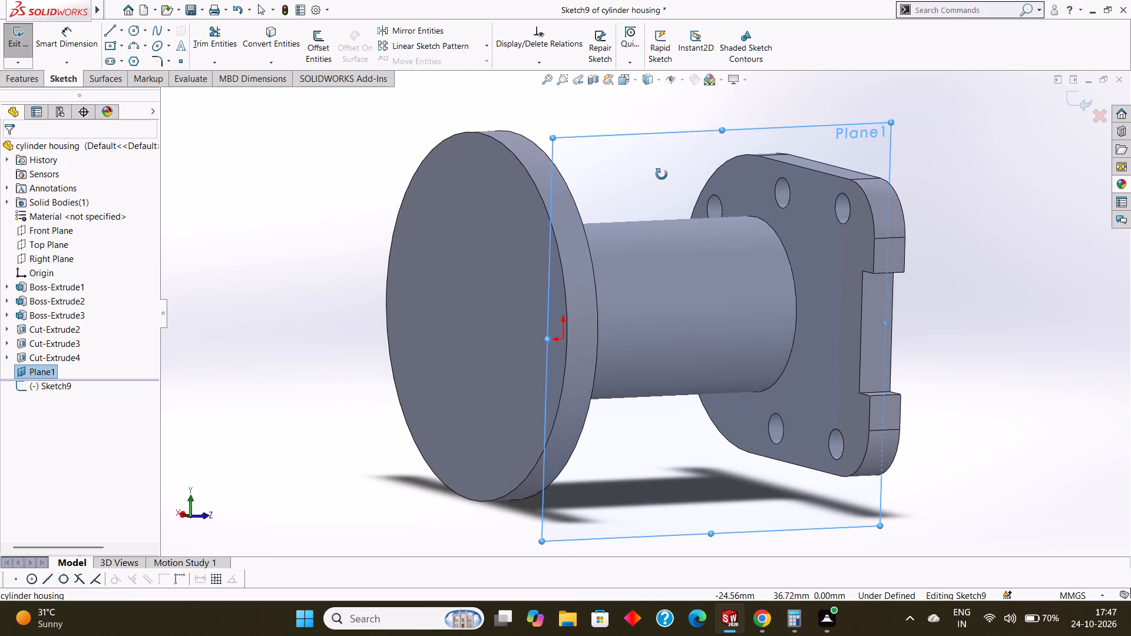
{"action": "middle_click_drag", "start_coordinate": [662, 174], "coordinate": [695, 110]}
{"action": "middle_click_drag", "start_coordinate": [701, 184], "coordinate": [704, 162]}
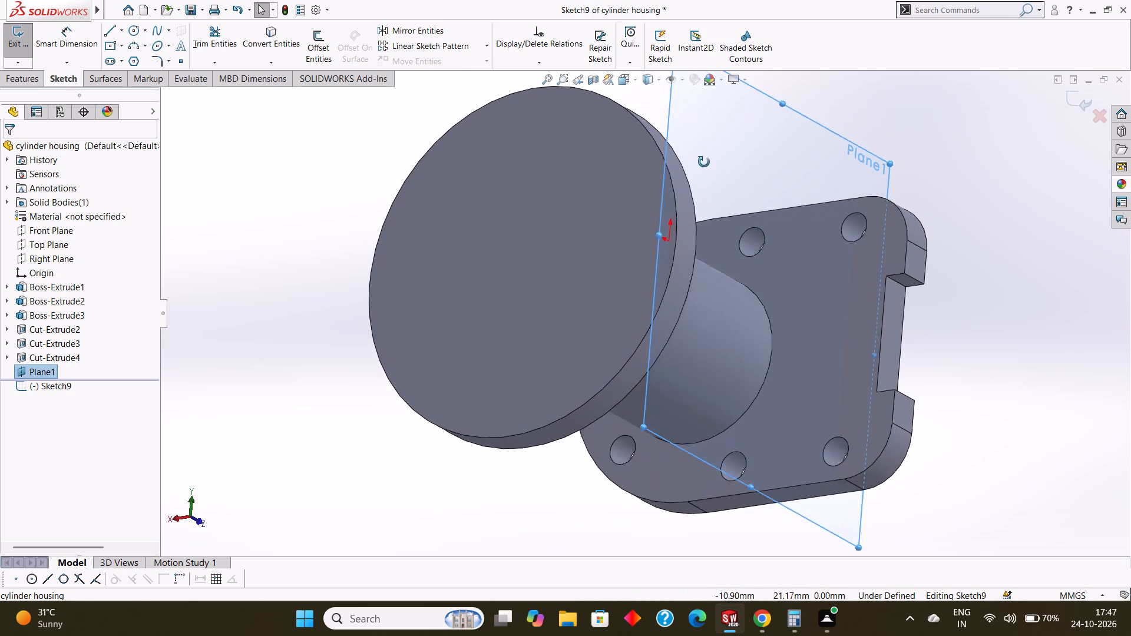
{"action": "middle_click_drag", "start_coordinate": [704, 162], "coordinate": [661, 174]}
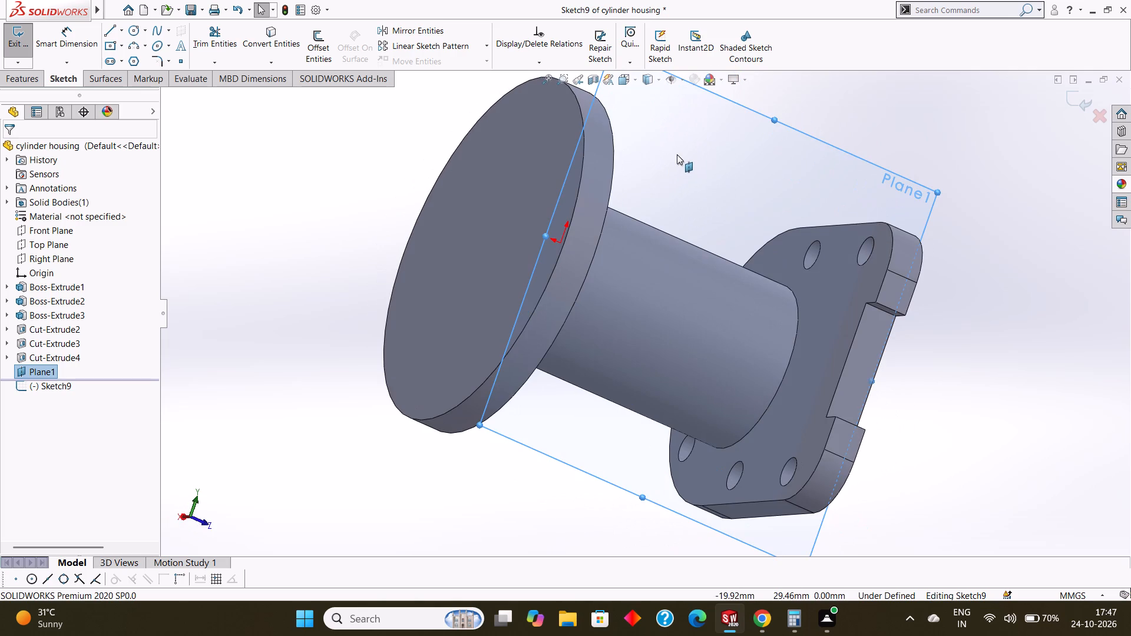
Sketch a closed 54 mm by 40 mm rectangle over the boss, starting at the disc's inner face and matching the boss's height.
{"action": "left_click", "coordinate": [677, 154]}
{"action": "key", "text": "ctrl+8"}
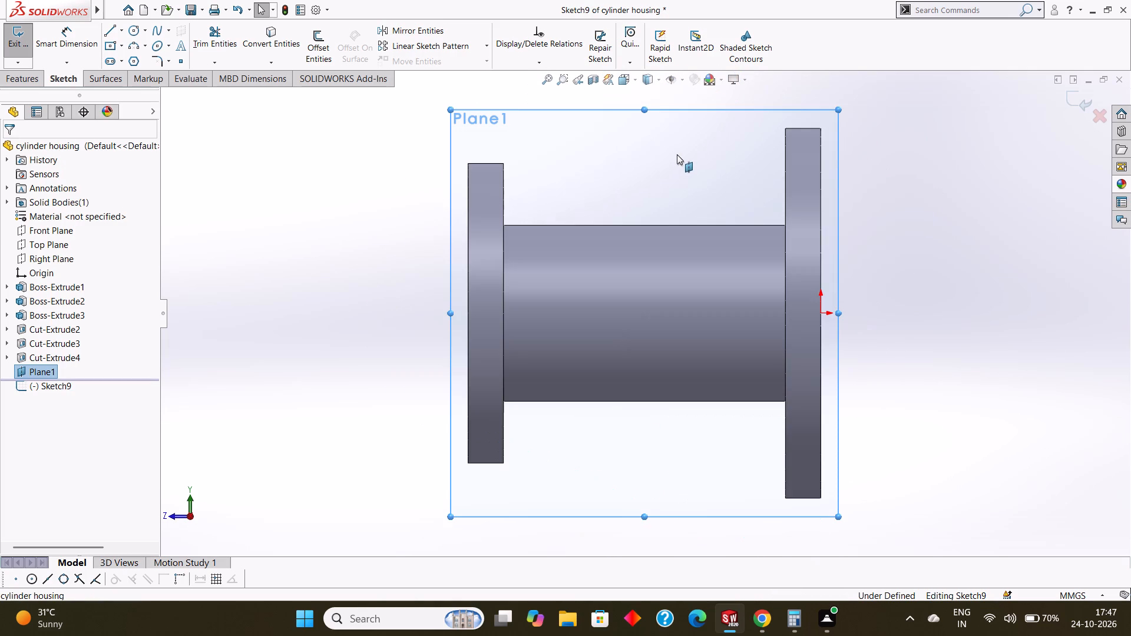
{"action": "key", "text": "ctrl+8"}
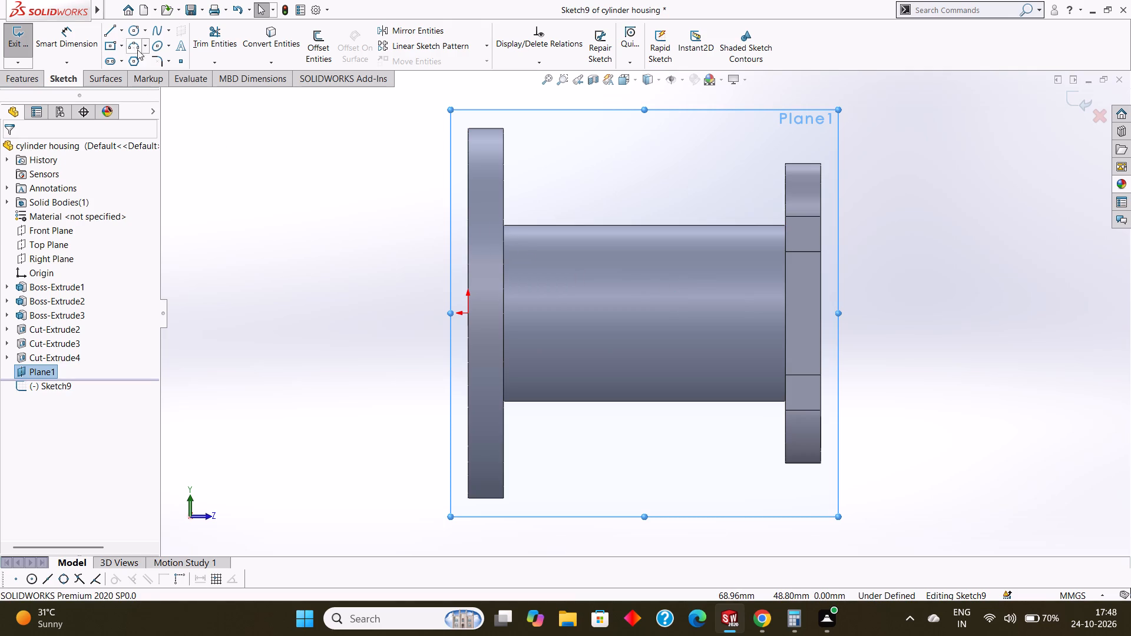
{"action": "left_click", "coordinate": [112, 29]}
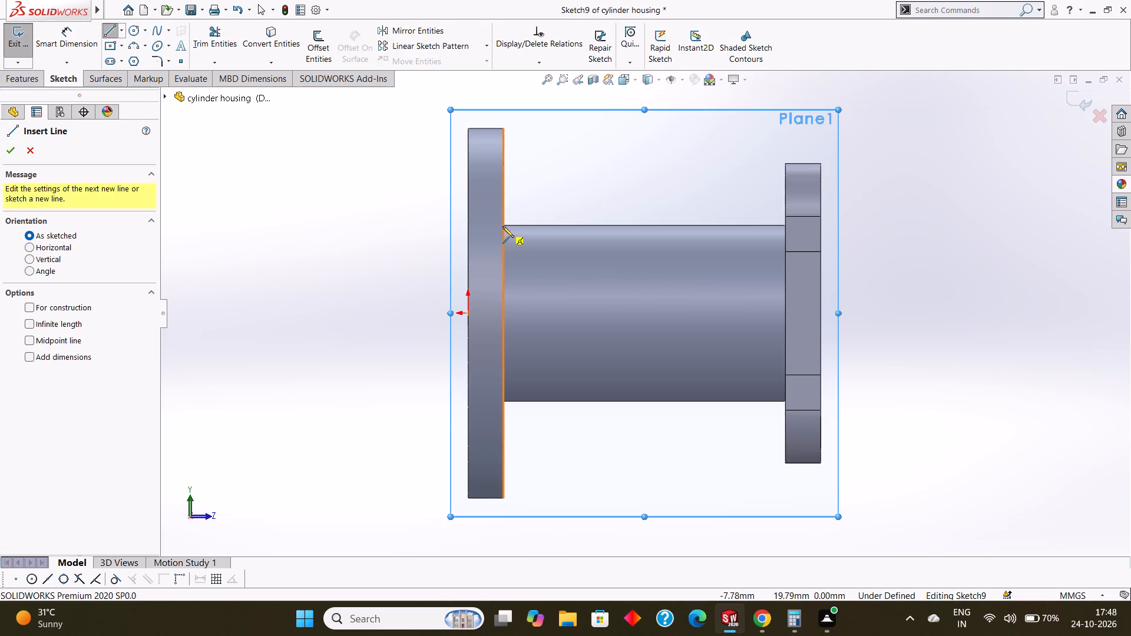
{"action": "left_click", "coordinate": [504, 224]}
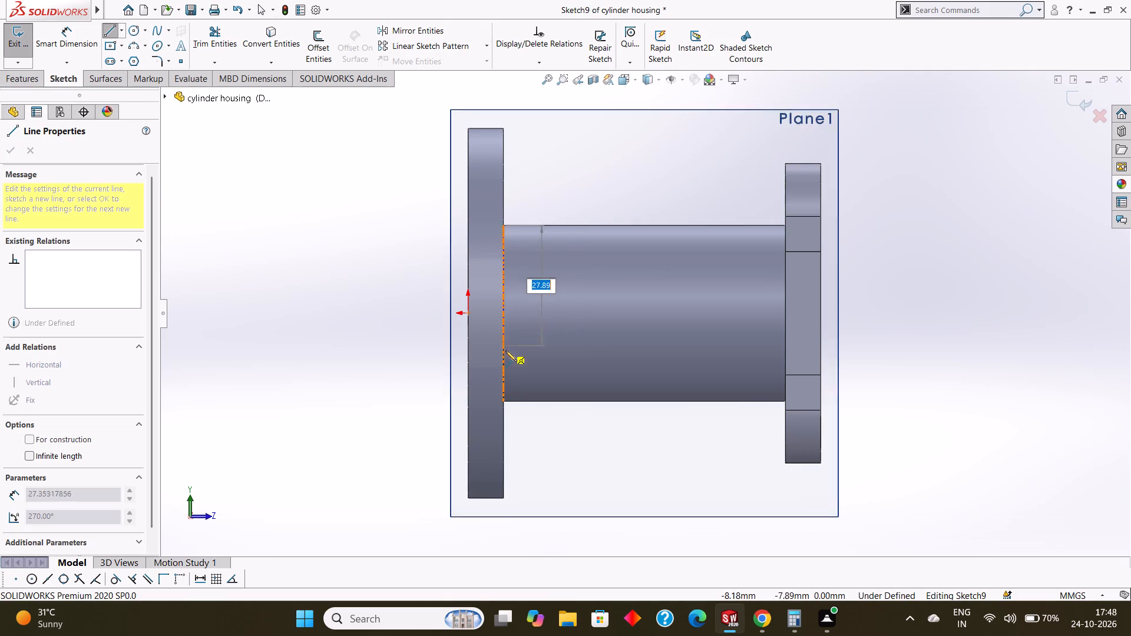
{"action": "left_click", "coordinate": [503, 402]}
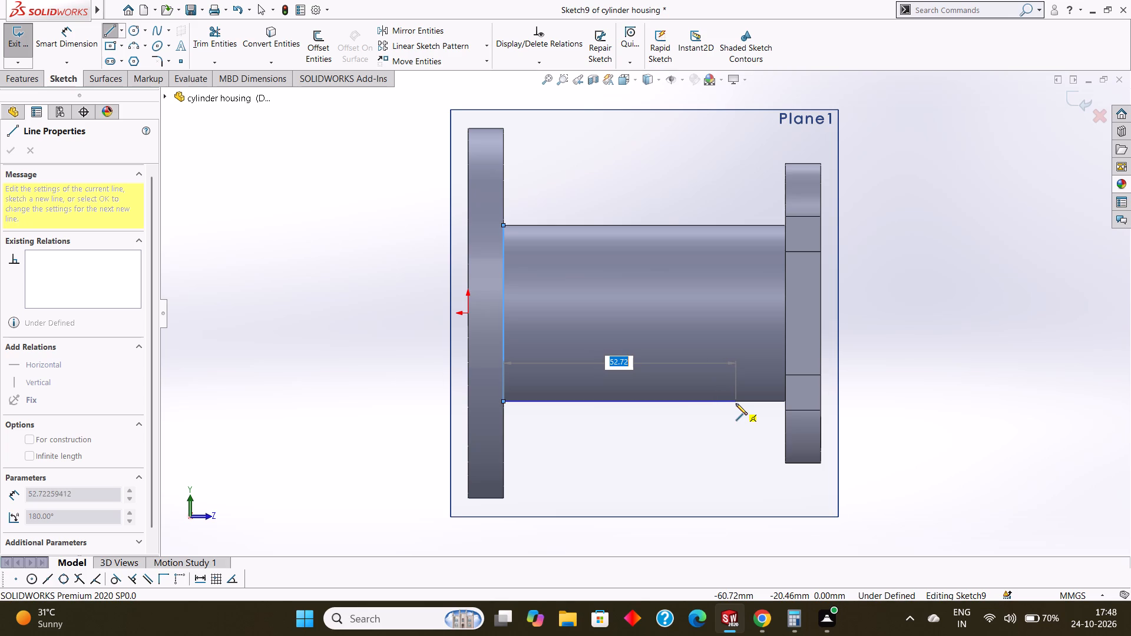
{"action": "type", "text": "54"}
{"action": "key", "text": "Return"}
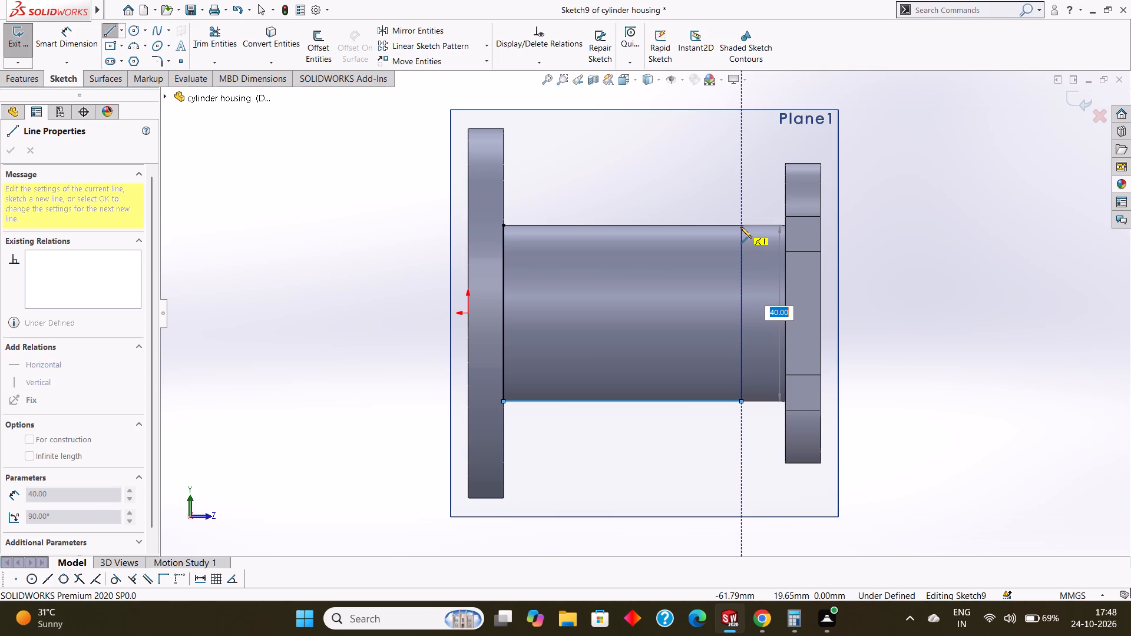
{"action": "left_click", "coordinate": [741, 224]}
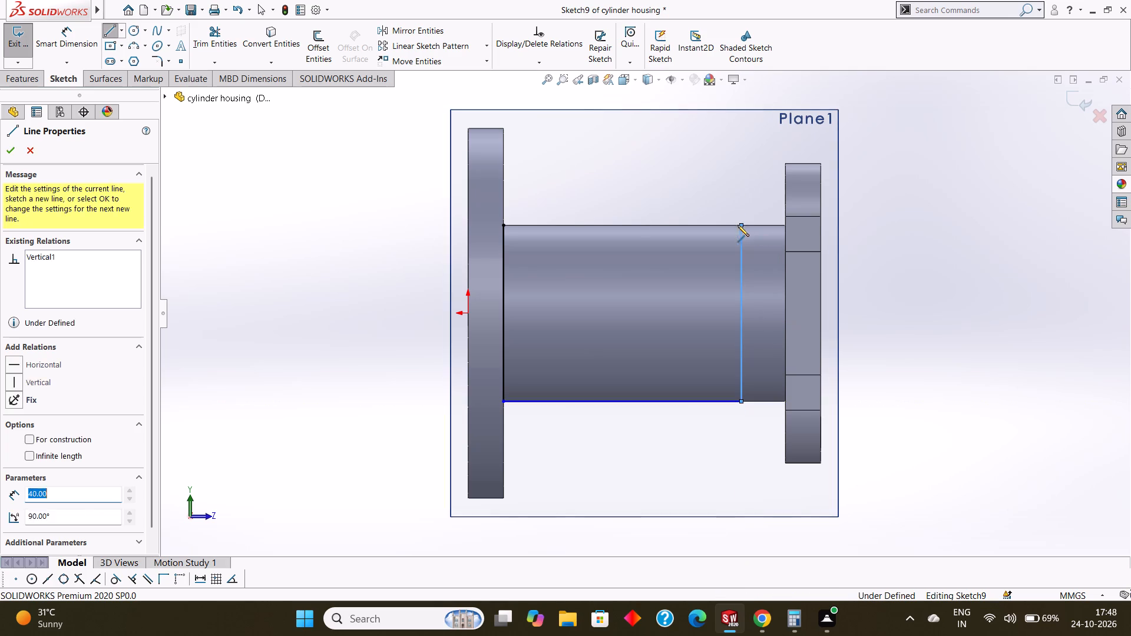
{"action": "left_click", "coordinate": [504, 224]}
{"action": "key", "text": "Escape"}
{"action": "key", "text": "Escape"}
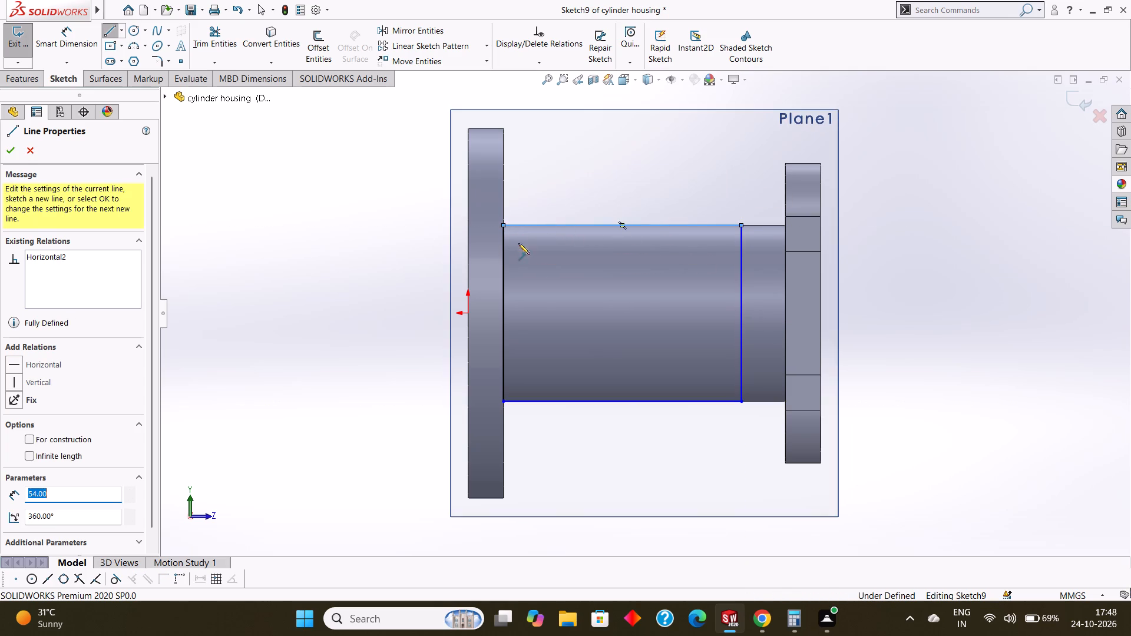
Sketch a horizontal centerline about 62 mm long from the origin to the rectangle's side nearest the notched plate.
{"action": "middle_click_drag", "start_coordinate": [898, 320], "coordinate": [937, 251]}
{"action": "scroll", "coordinate": [935, 250], "scroll_direction": "up", "scroll_amount": 3}
{"action": "middle_click_drag", "start_coordinate": [931, 251], "coordinate": [914, 138]}
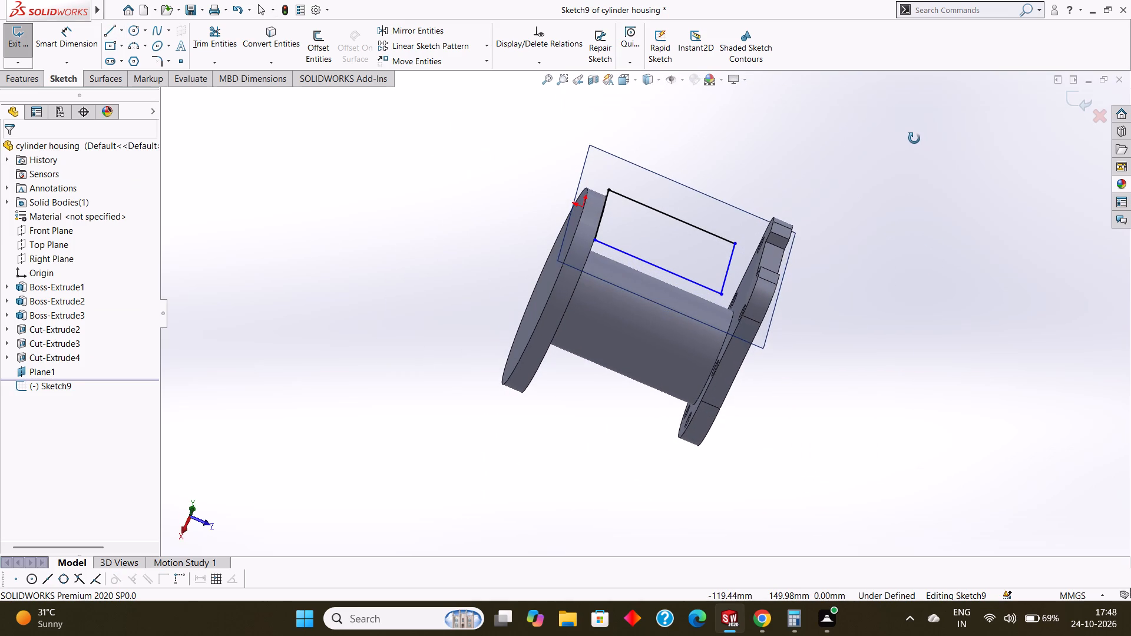
{"action": "middle_click_drag", "start_coordinate": [914, 138], "coordinate": [921, 249]}
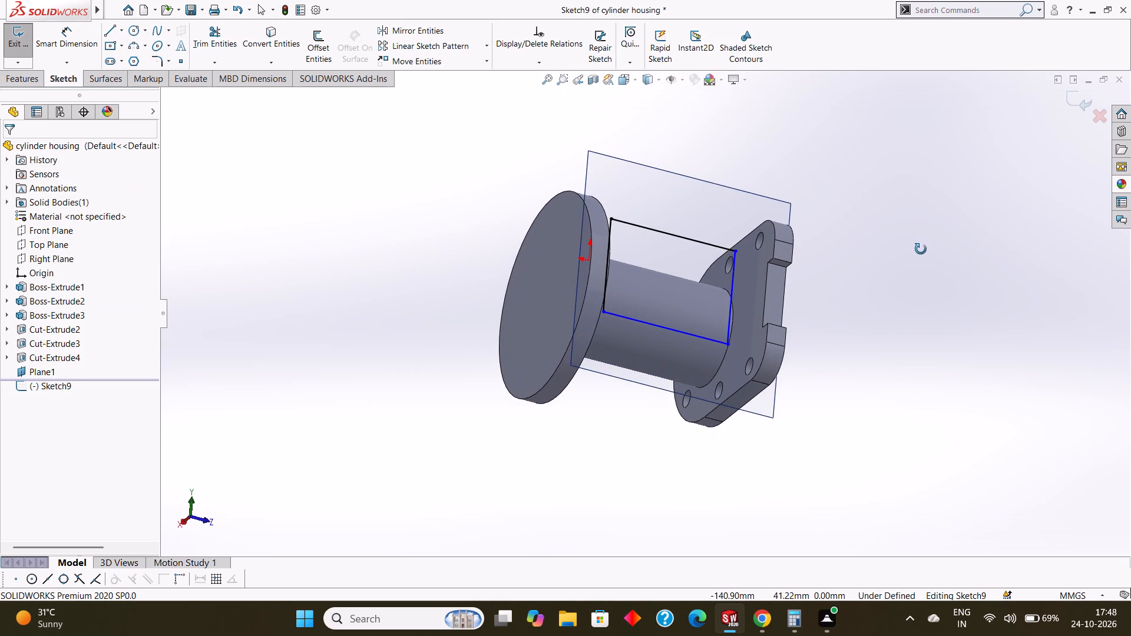
{"action": "middle_click_drag", "start_coordinate": [921, 249], "coordinate": [921, 254]}
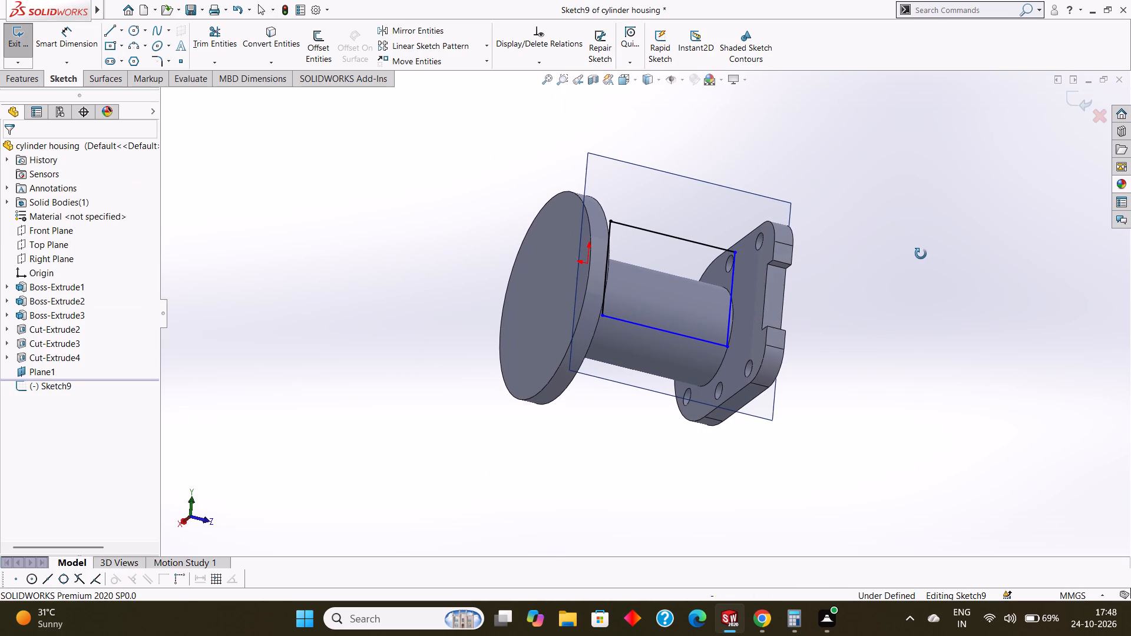
{"action": "middle_click_drag", "start_coordinate": [921, 254], "coordinate": [918, 254]}
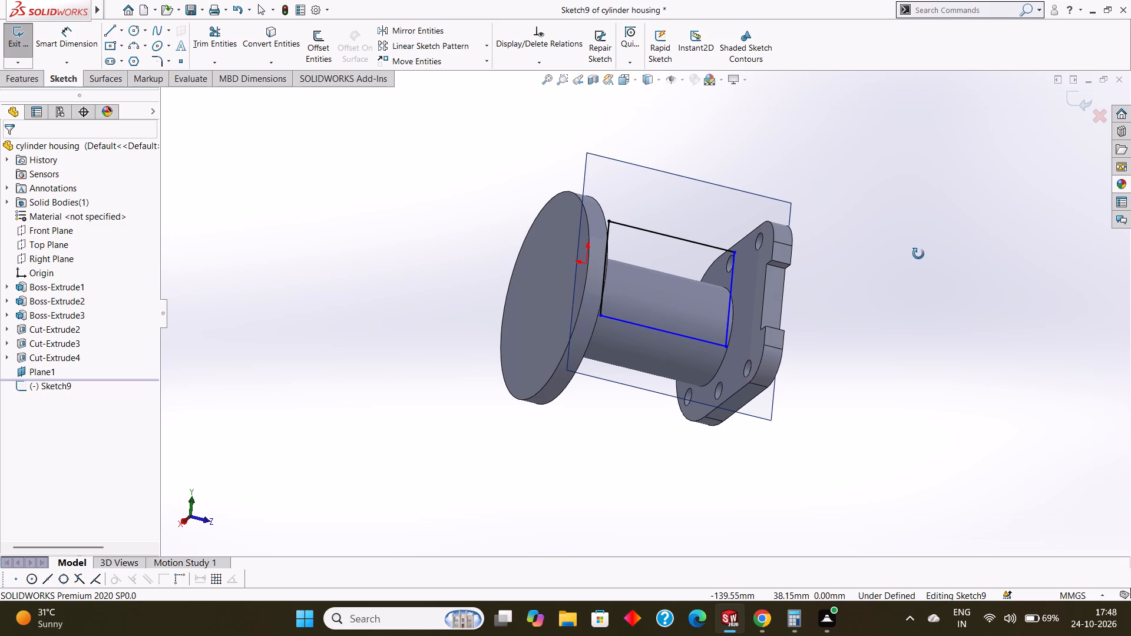
{"action": "middle_click_drag", "start_coordinate": [918, 254], "coordinate": [917, 269]}
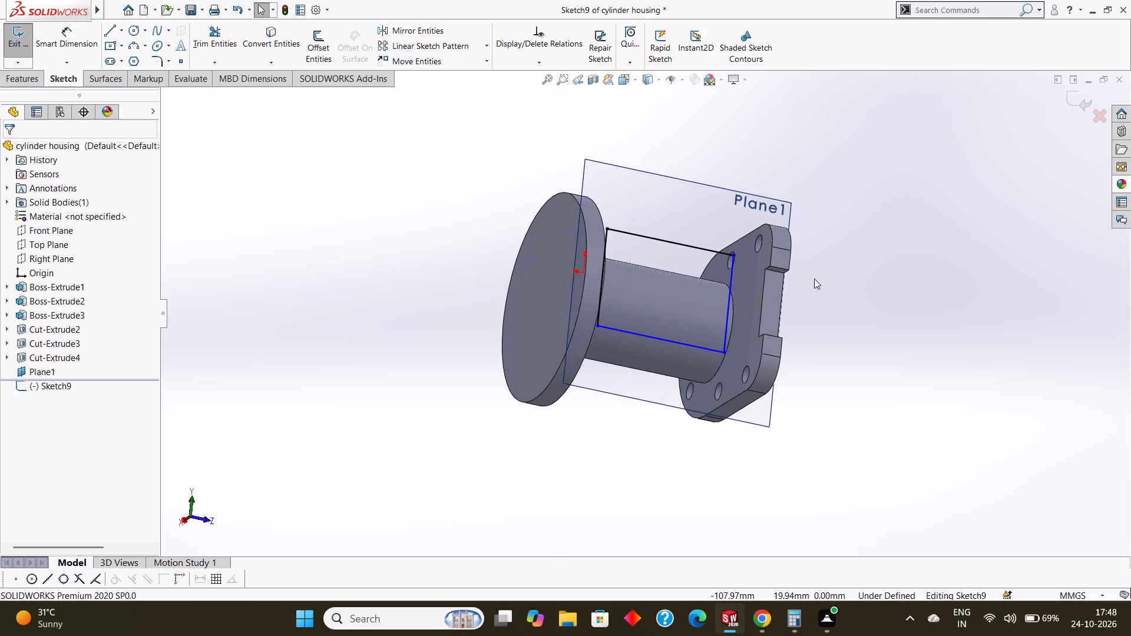
{"action": "left_click", "coordinate": [679, 210]}
{"action": "key", "text": "ctrl+8"}
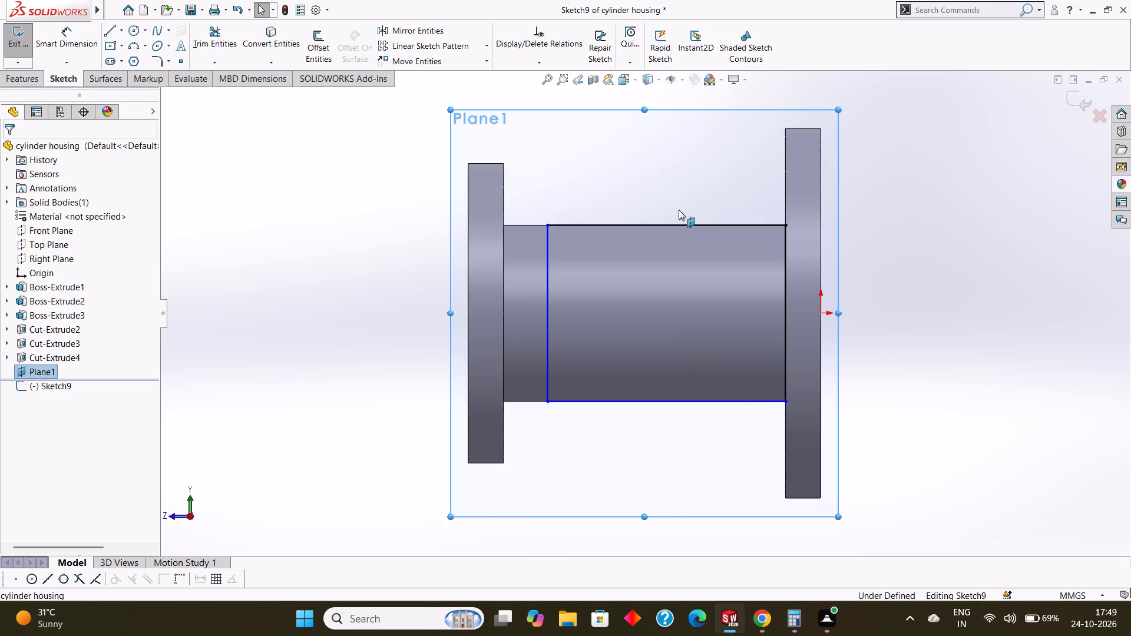
{"action": "left_click", "coordinate": [121, 35]}
{"action": "left_click", "coordinate": [129, 61]}
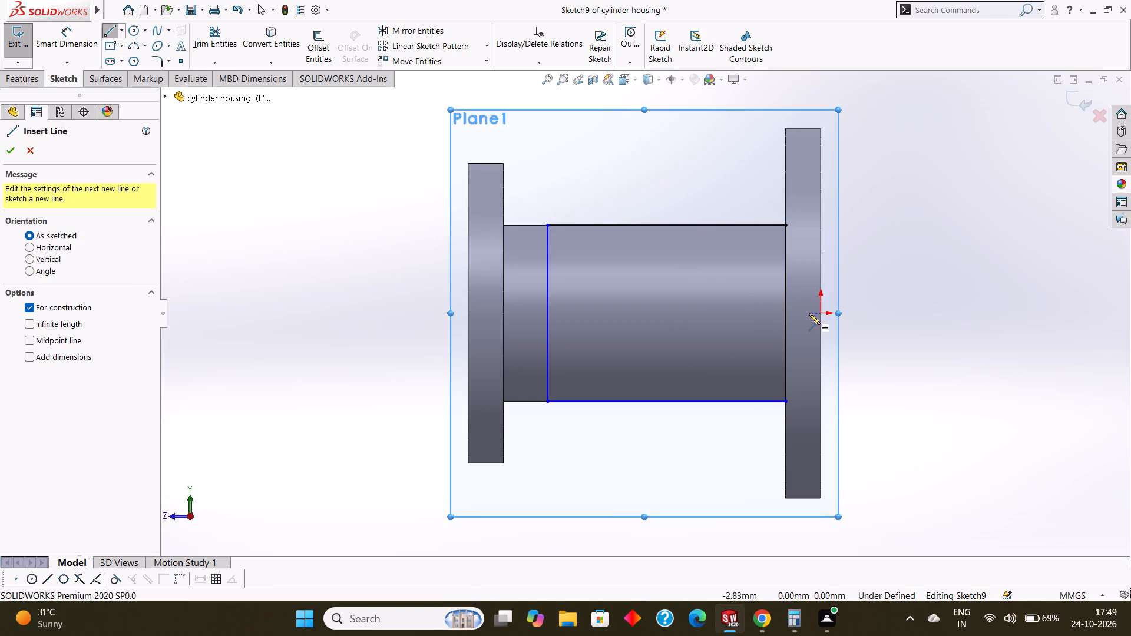
{"action": "left_click", "coordinate": [820, 313]}
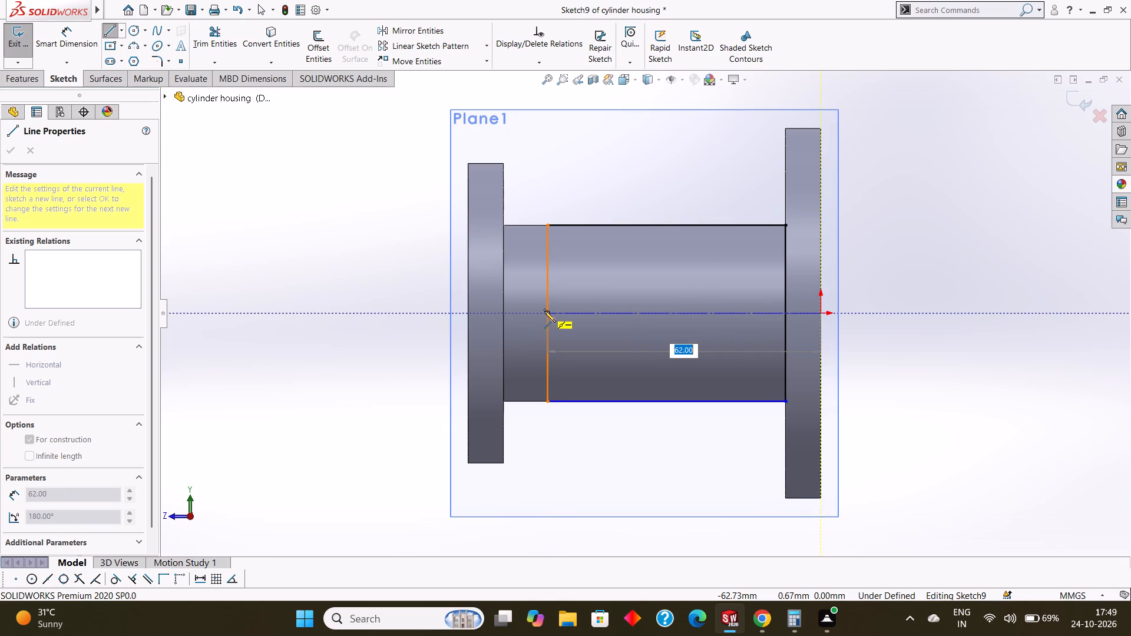
{"action": "left_click", "coordinate": [544, 311]}
{"action": "key", "text": "Escape"}
{"action": "key", "text": "Escape"}
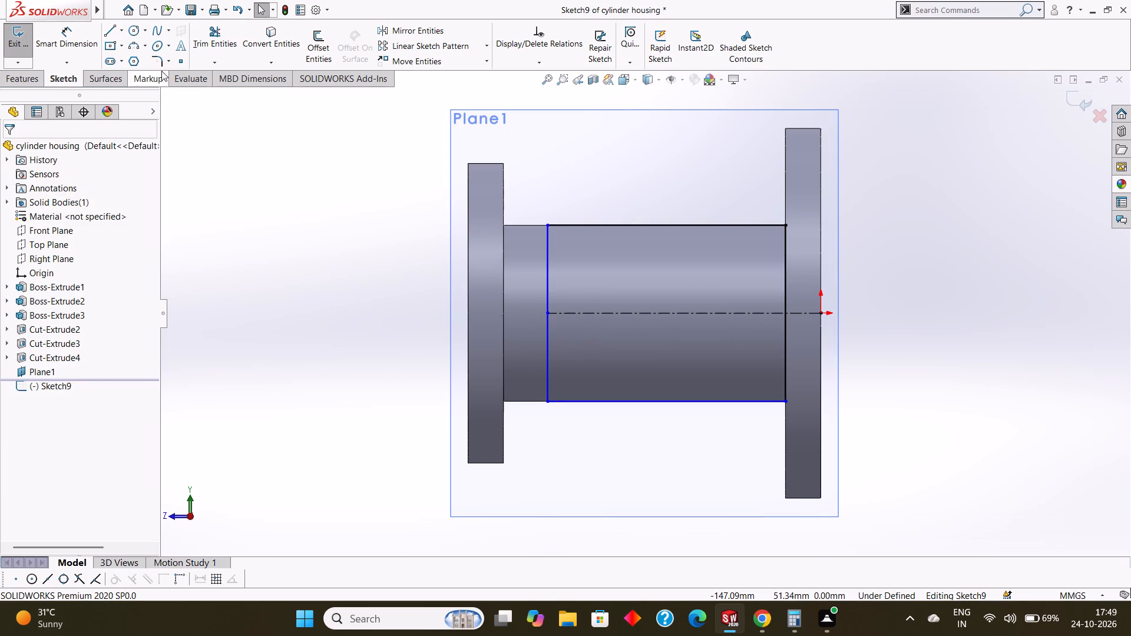
Sketch a 30 mm vertical line downward from the centerline's end on the rectangle's side nearest the notched plate.
{"action": "left_click", "coordinate": [110, 33]}
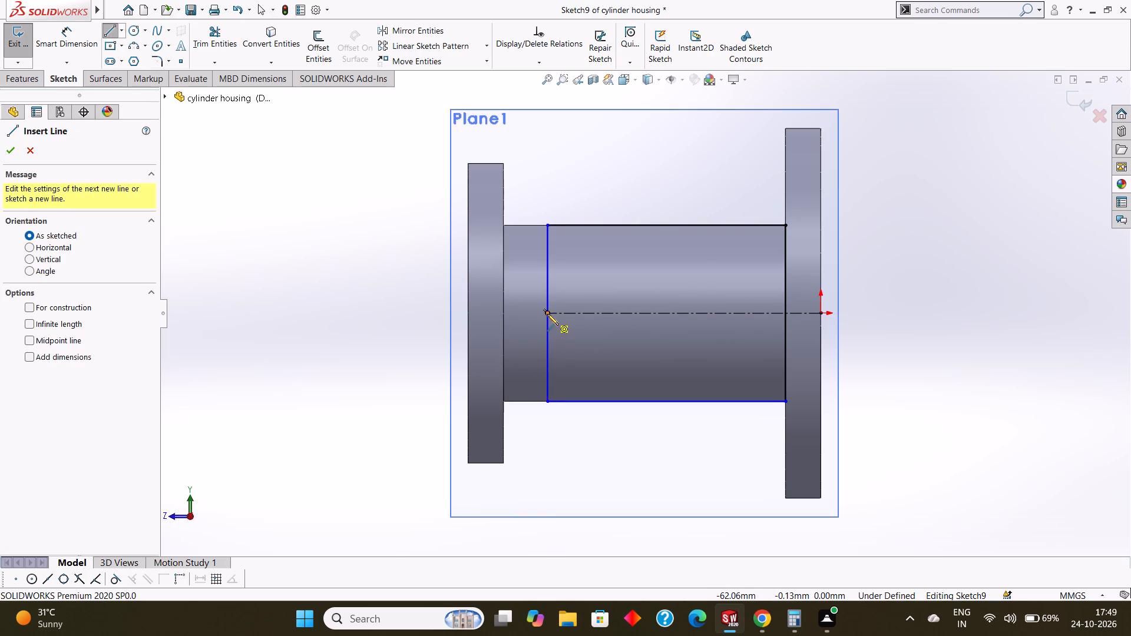
{"action": "left_click", "coordinate": [547, 314]}
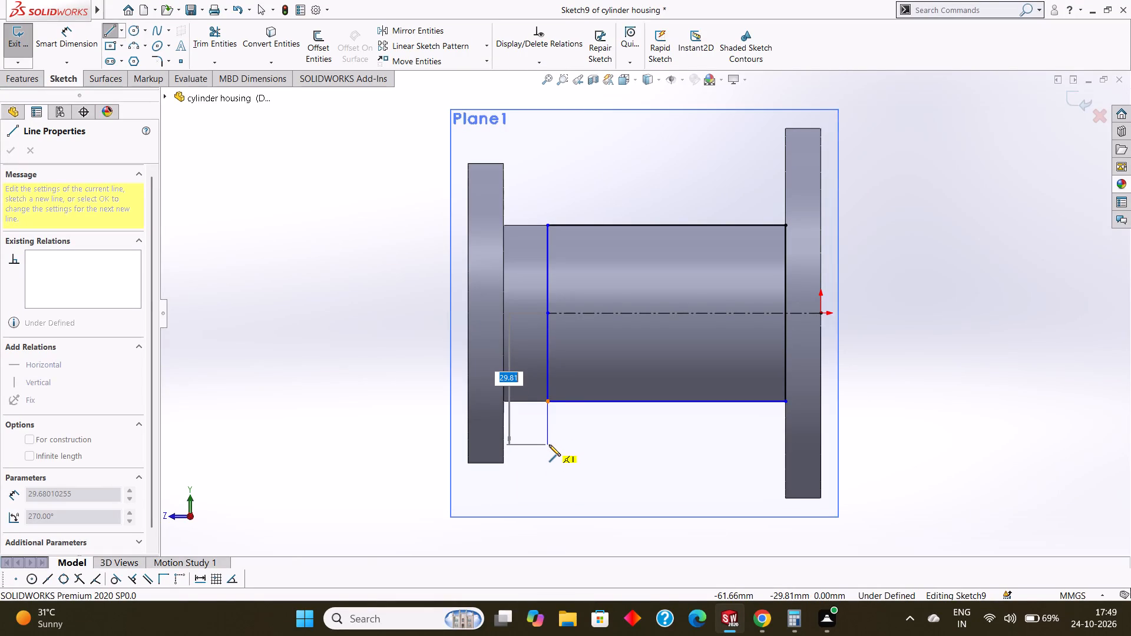
{"action": "type", "text": "30"}
{"action": "key", "text": "Return"}
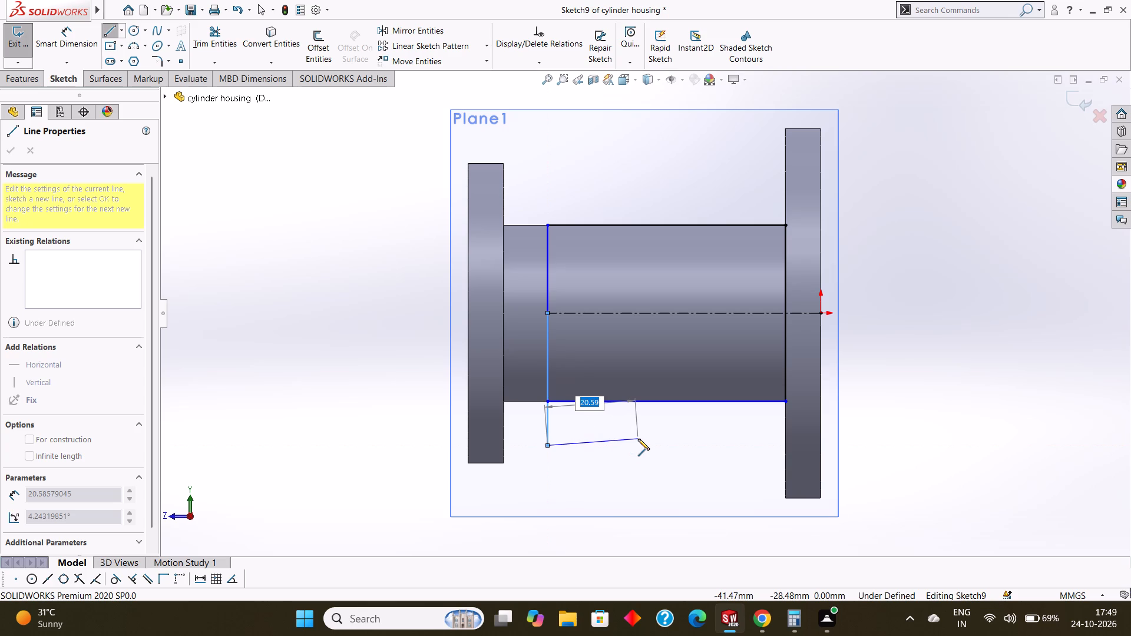
{"action": "key", "text": "Escape"}
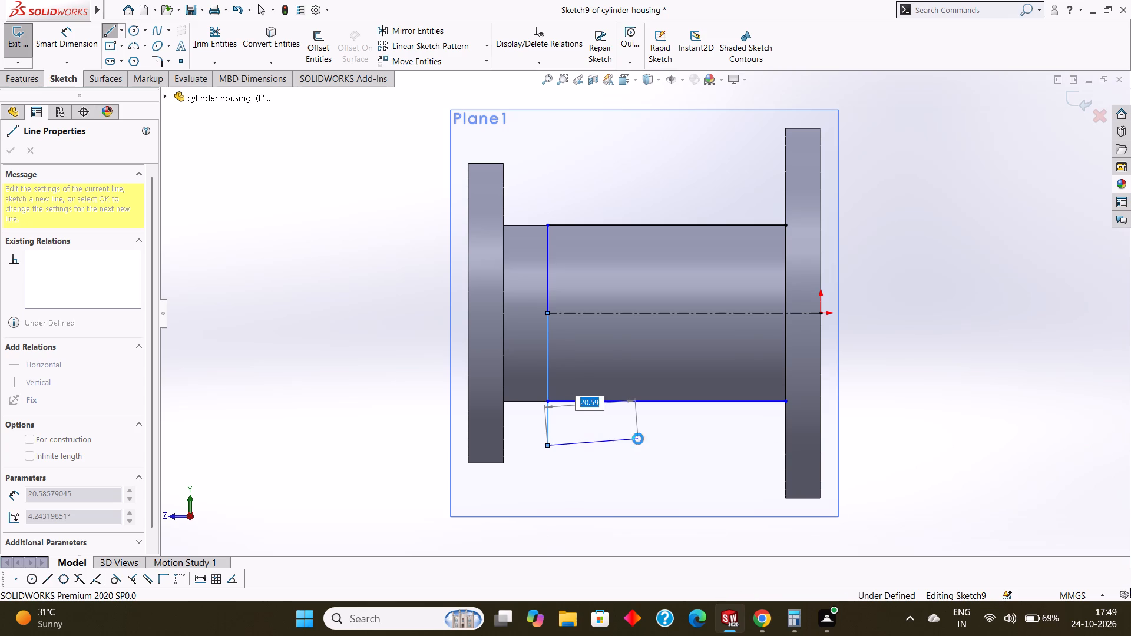
Sketch a 54 mm horizontal line from the plate's inner face, level with the 30 mm line's lower end, and return it along the centerline height.
{"action": "left_click", "coordinate": [105, 30]}
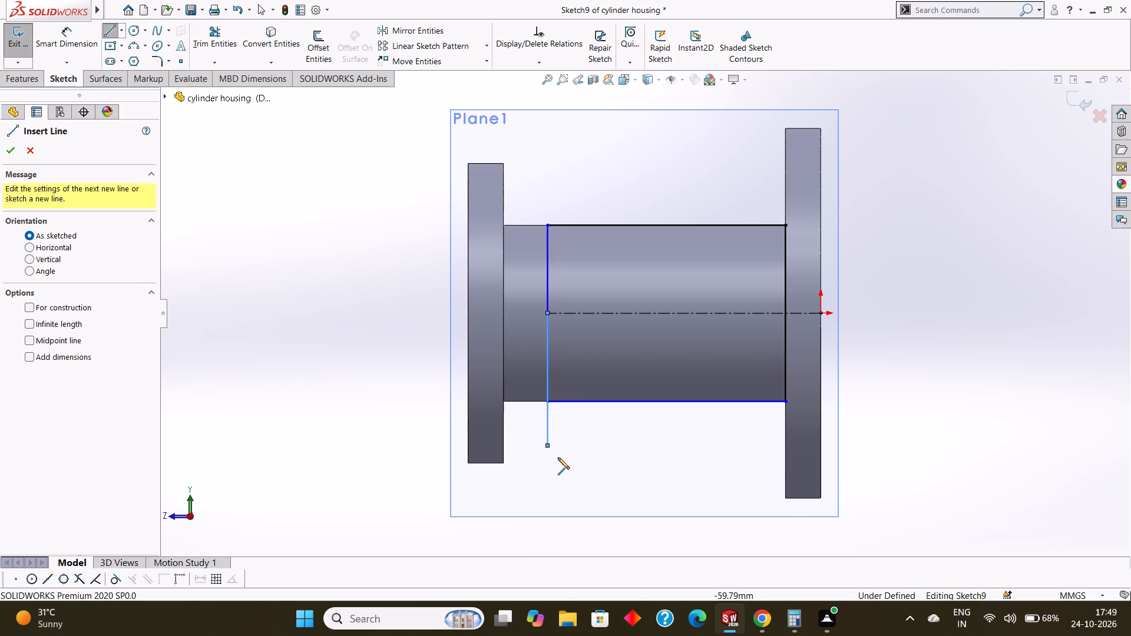
{"action": "left_click", "coordinate": [503, 446]}
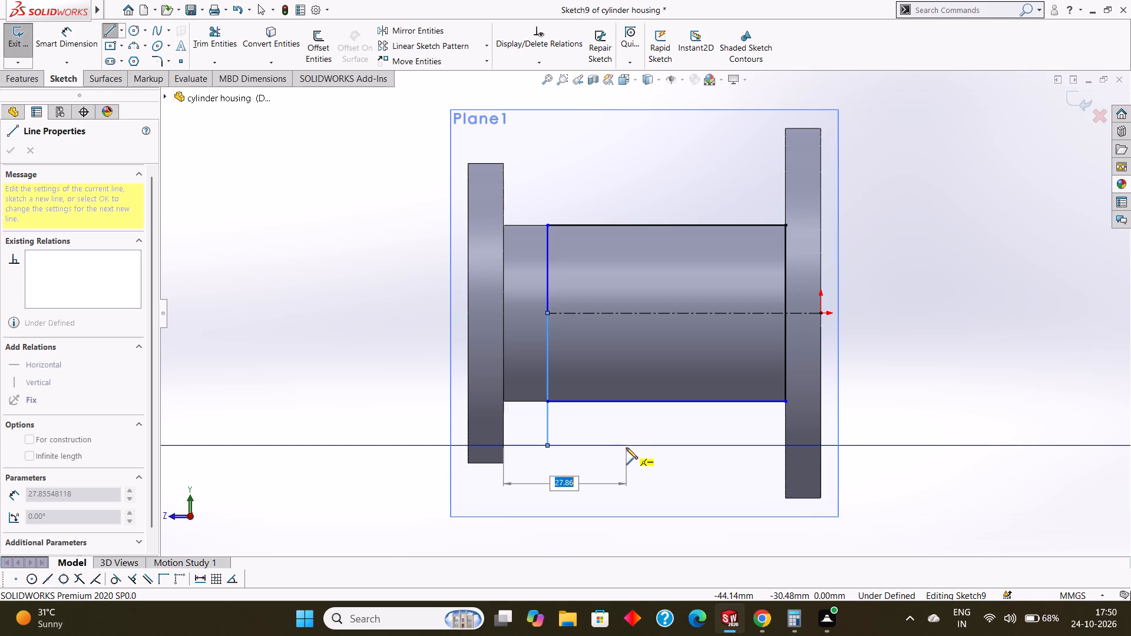
{"action": "type", "text": "54"}
{"action": "key", "text": "Return"}
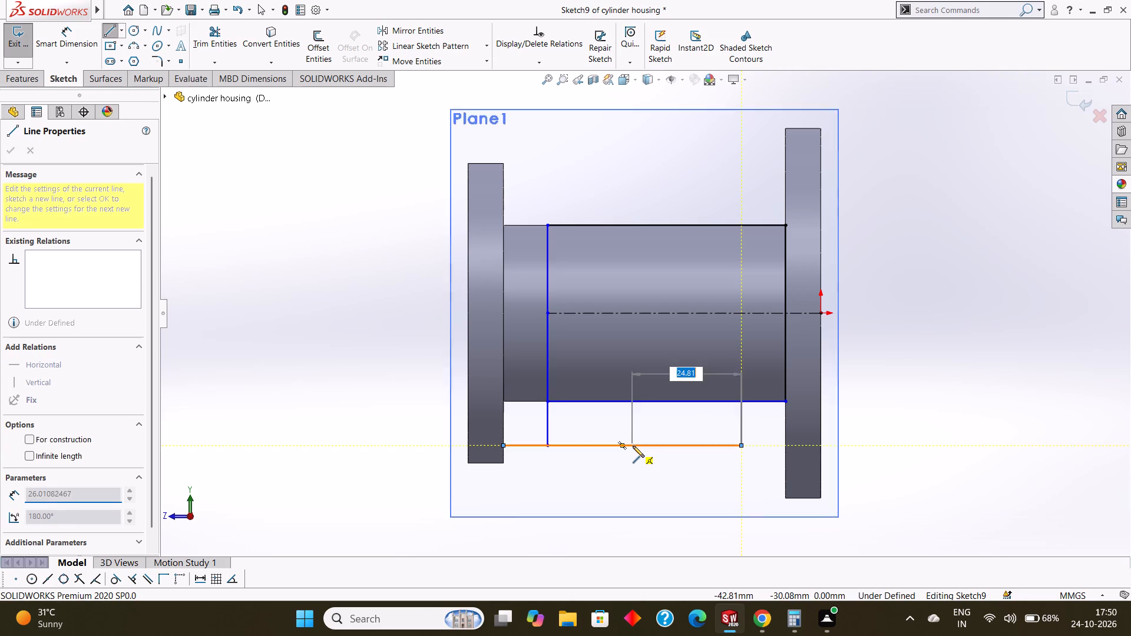
{"action": "left_click", "coordinate": [743, 312]}
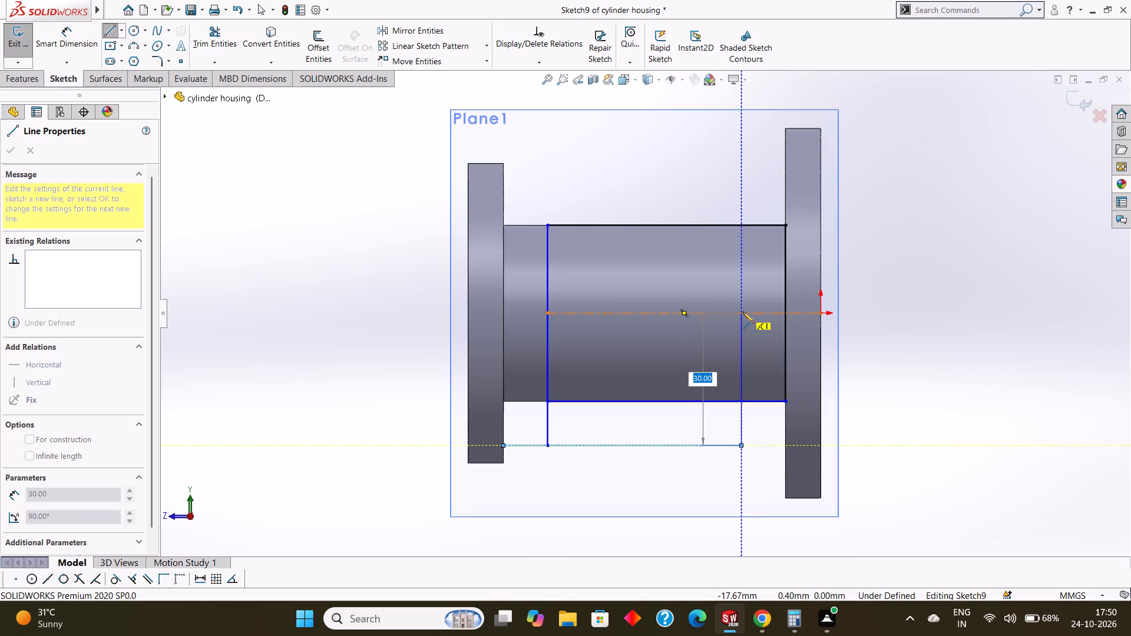
{"action": "left_click", "coordinate": [500, 310]}
{"action": "key", "text": "Escape"}
{"action": "key", "text": "Escape"}
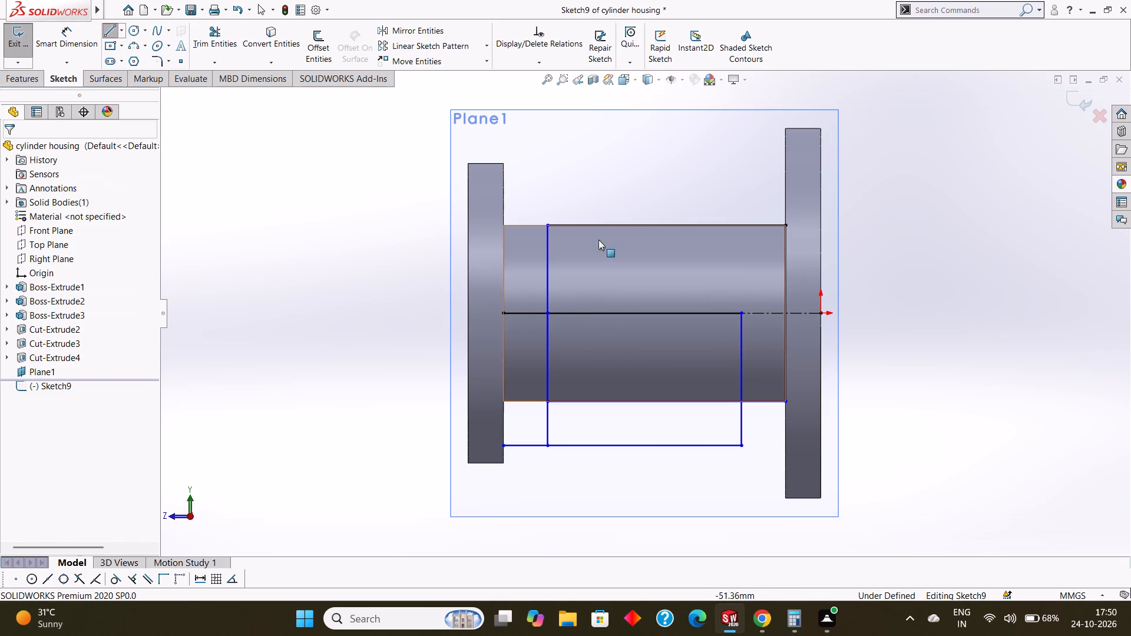
Examine the overlapping sketch profiles against the plate, boss and disc from several angles, then return square to the sketch plane.
{"action": "middle_click_drag", "start_coordinate": [605, 227], "coordinate": [626, 124]}
{"action": "middle_click_drag", "start_coordinate": [625, 141], "coordinate": [653, 72]}
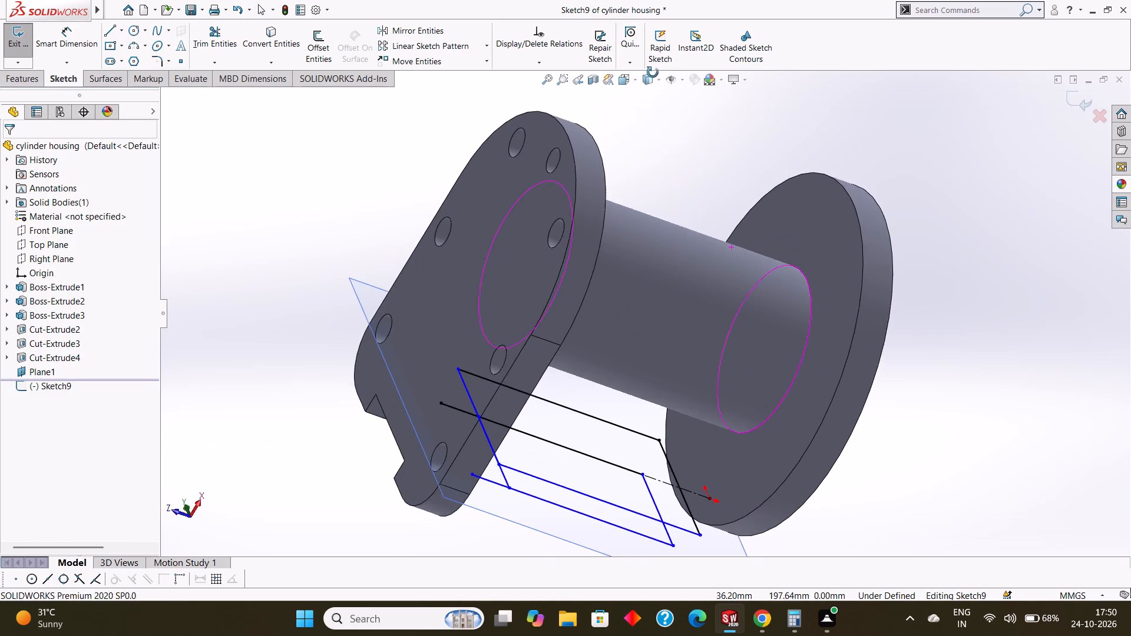
{"action": "middle_click_drag", "start_coordinate": [653, 72], "coordinate": [650, 71]}
{"action": "middle_click_drag", "start_coordinate": [667, 214], "coordinate": [729, 95]}
{"action": "middle_click_drag", "start_coordinate": [737, 168], "coordinate": [590, 443]}
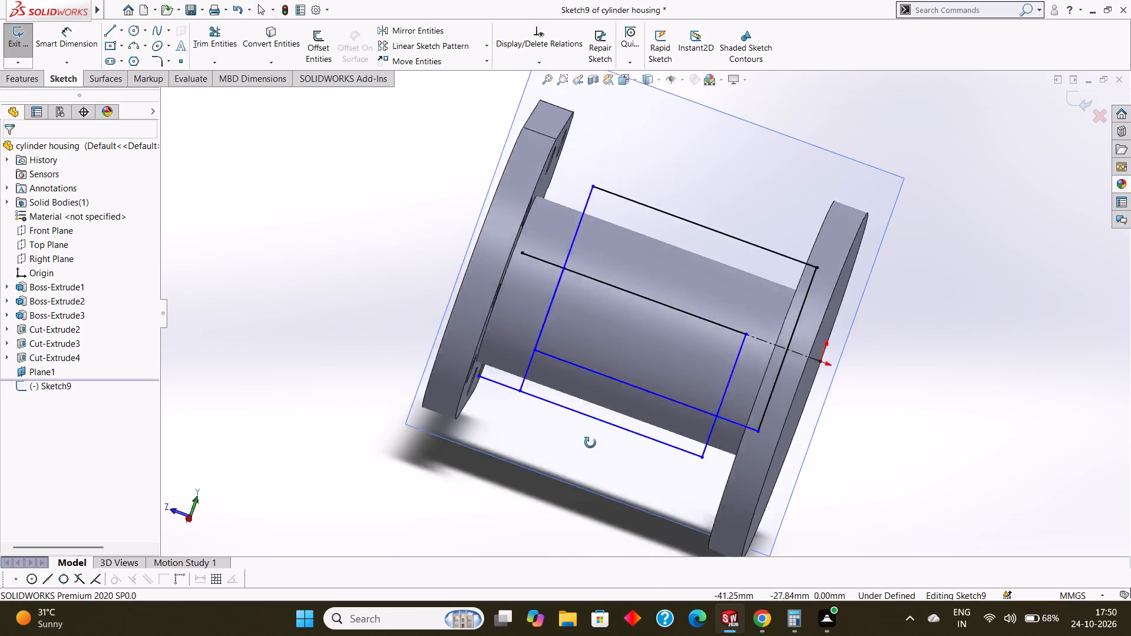
{"action": "middle_click_drag", "start_coordinate": [590, 443], "coordinate": [585, 456]}
{"action": "scroll", "coordinate": [585, 456], "scroll_direction": "up", "scroll_amount": 1}
{"action": "left_click", "coordinate": [742, 160]}
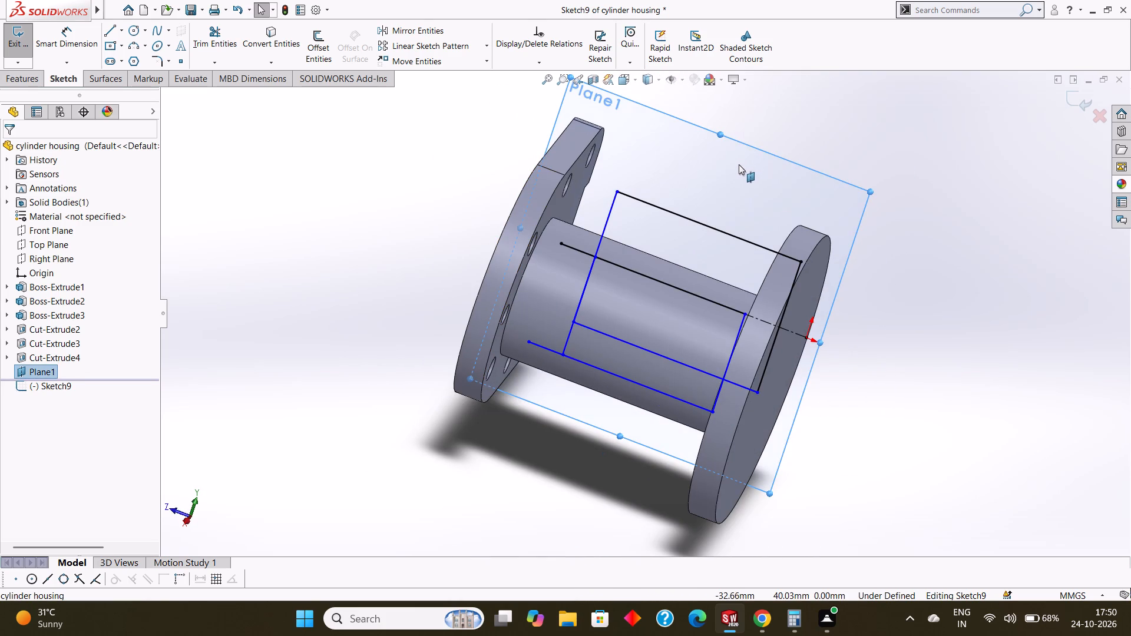
{"action": "key", "text": "ctrl+8"}
Trim away the original 54 by 40 mm rectangle, the leftover centerline and the 30 mm reference line, keeping only the lower profile.
{"action": "left_click", "coordinate": [220, 38]}
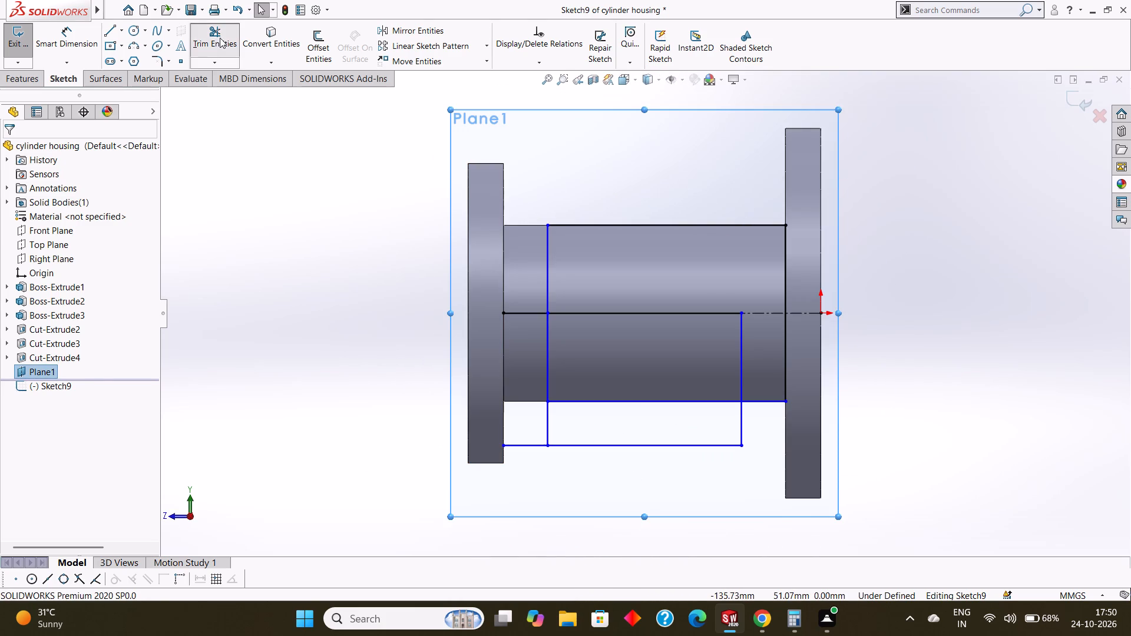
{"action": "left_click", "coordinate": [703, 226]}
{"action": "left_click", "coordinate": [783, 249]}
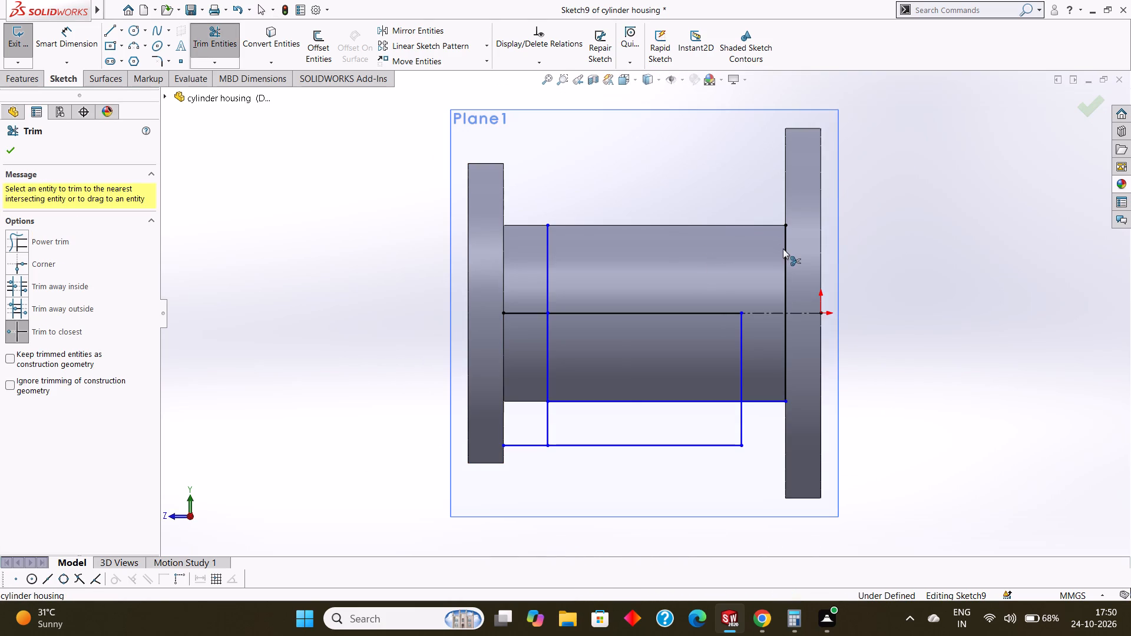
{"action": "left_click", "coordinate": [784, 334]}
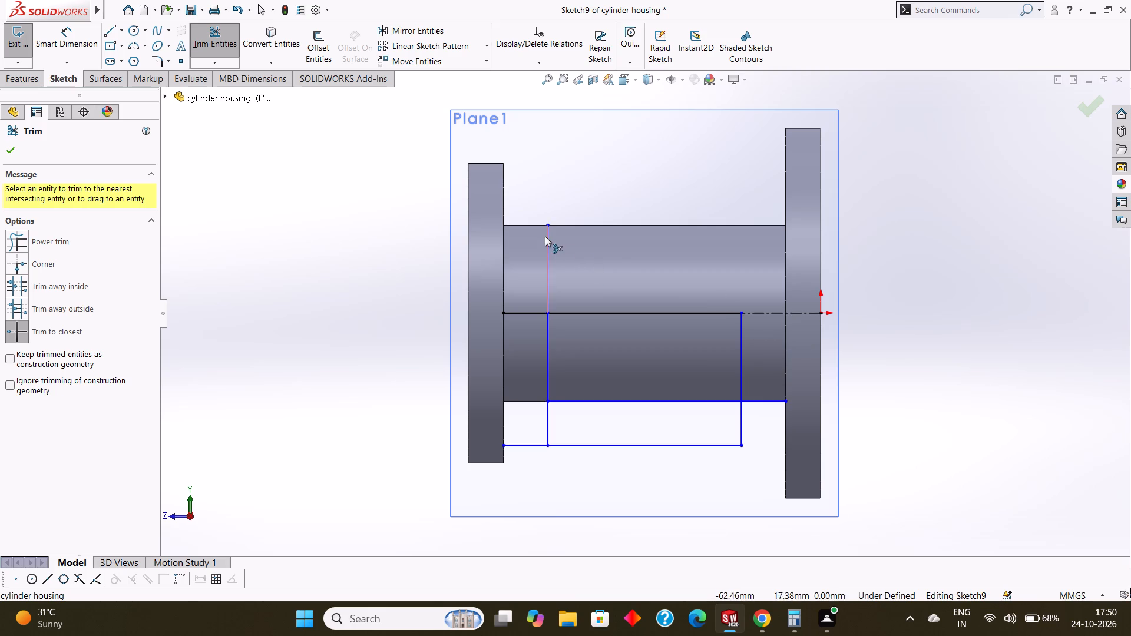
{"action": "left_click", "coordinate": [545, 236]}
{"action": "left_click", "coordinate": [604, 317]}
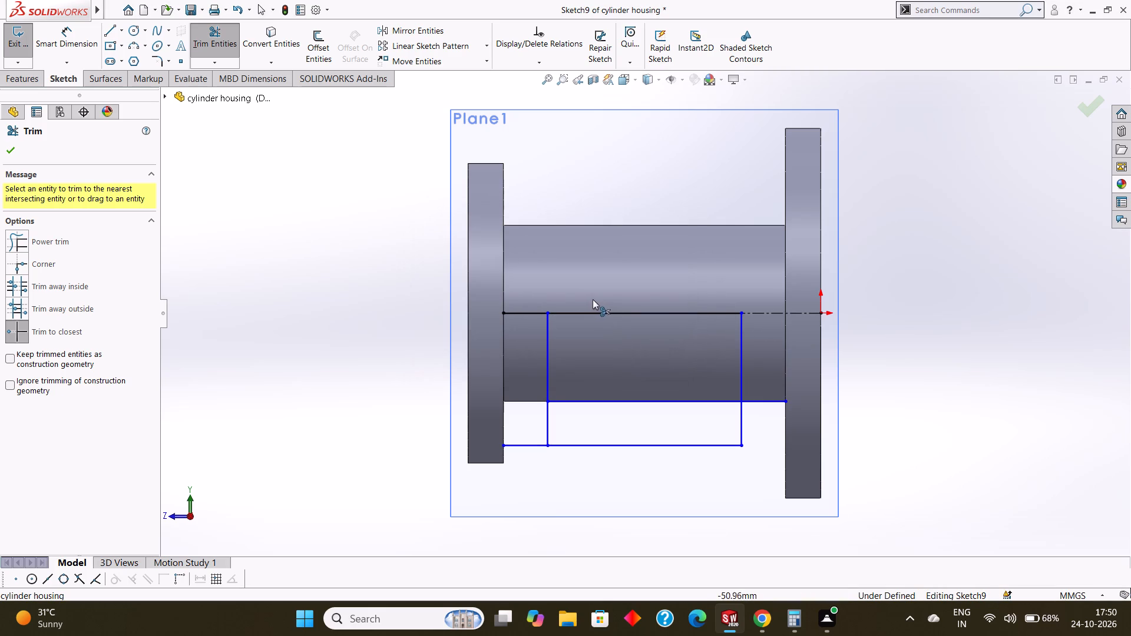
{"action": "left_click", "coordinate": [760, 314]}
{"action": "left_click", "coordinate": [545, 343]}
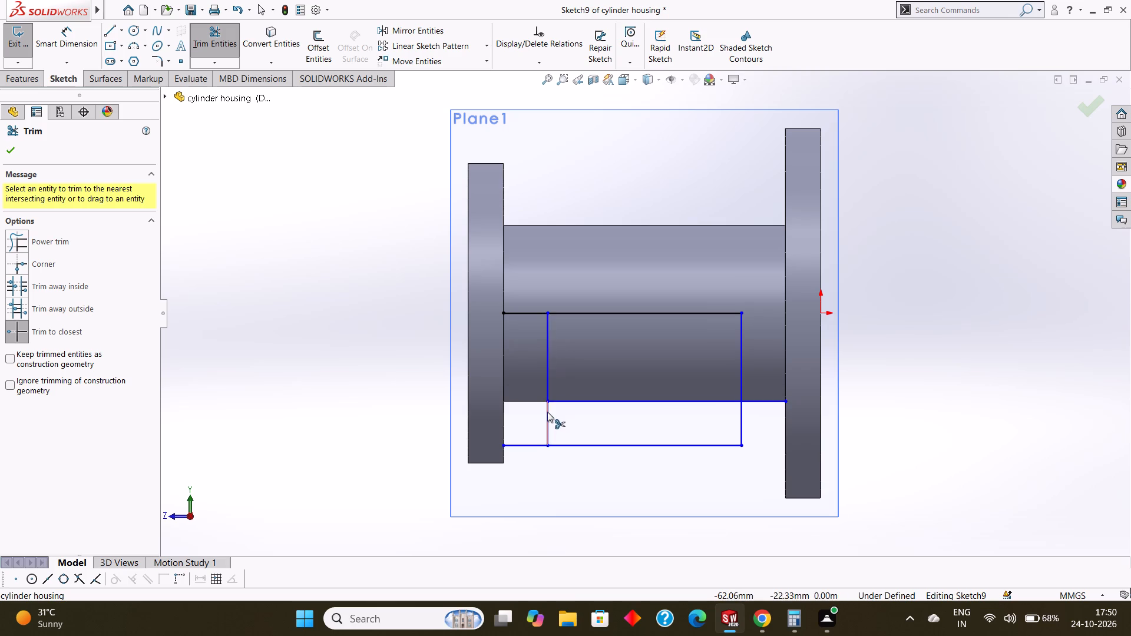
{"action": "left_click", "coordinate": [547, 412]}
{"action": "left_click", "coordinate": [582, 400]}
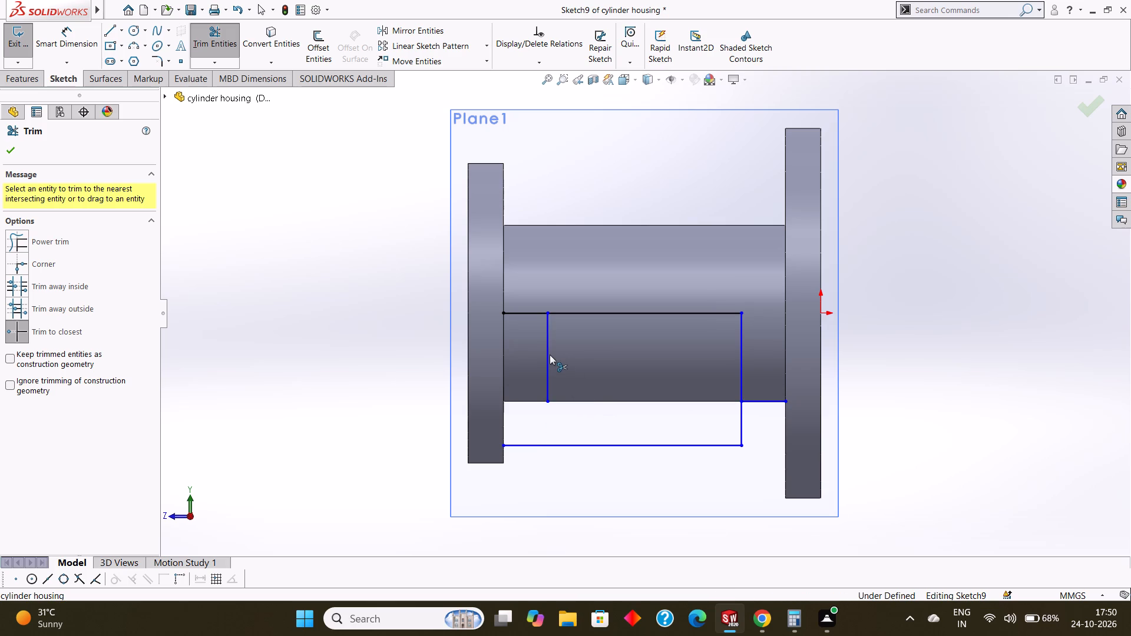
{"action": "left_click", "coordinate": [550, 355]}
{"action": "left_click", "coordinate": [766, 402]}
Close the lower profile with a vertical line about 30.5 mm long along the notched plate's inner face.
{"action": "left_click", "coordinate": [114, 28]}
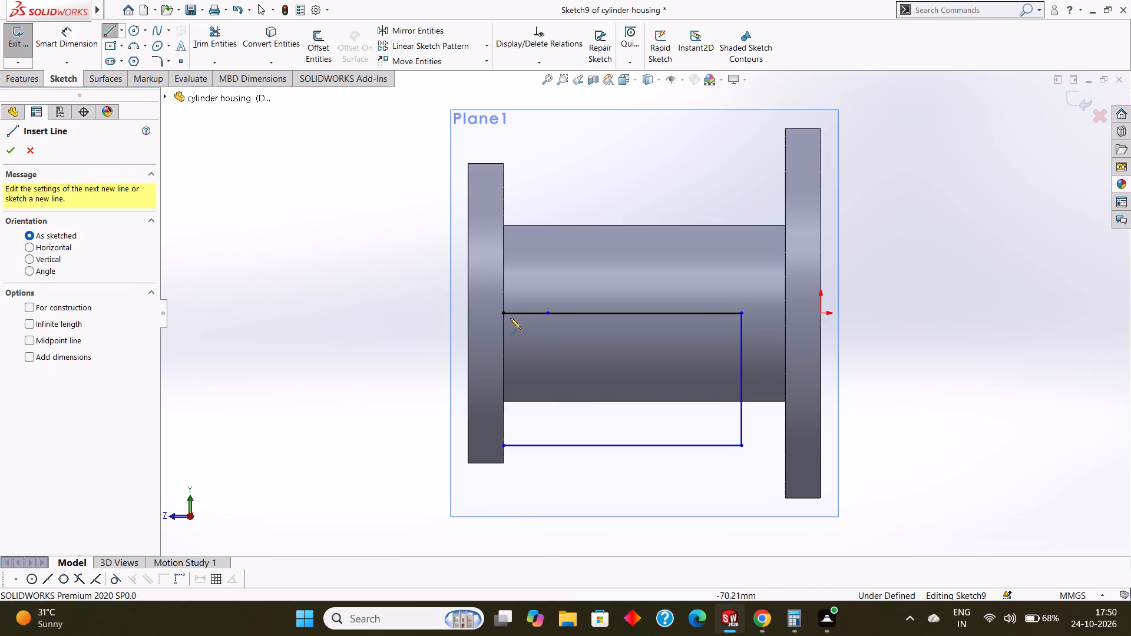
{"action": "left_click", "coordinate": [503, 312]}
{"action": "left_click", "coordinate": [502, 448]}
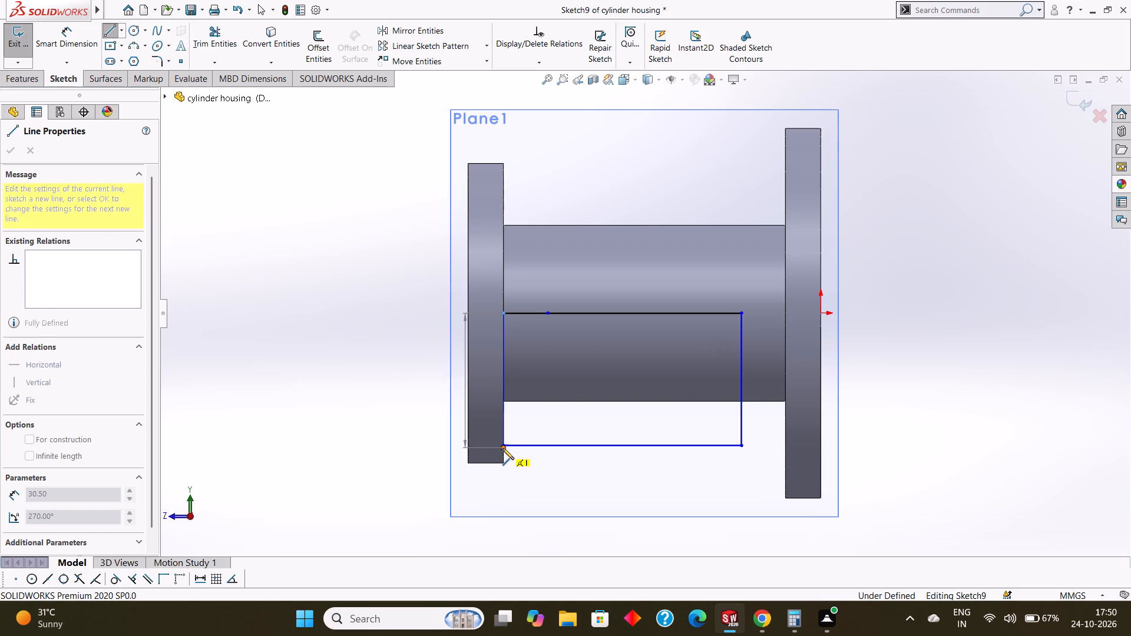
{"action": "key", "text": "Escape"}
{"action": "key", "text": "Escape"}
{"action": "key", "text": "Escape"}
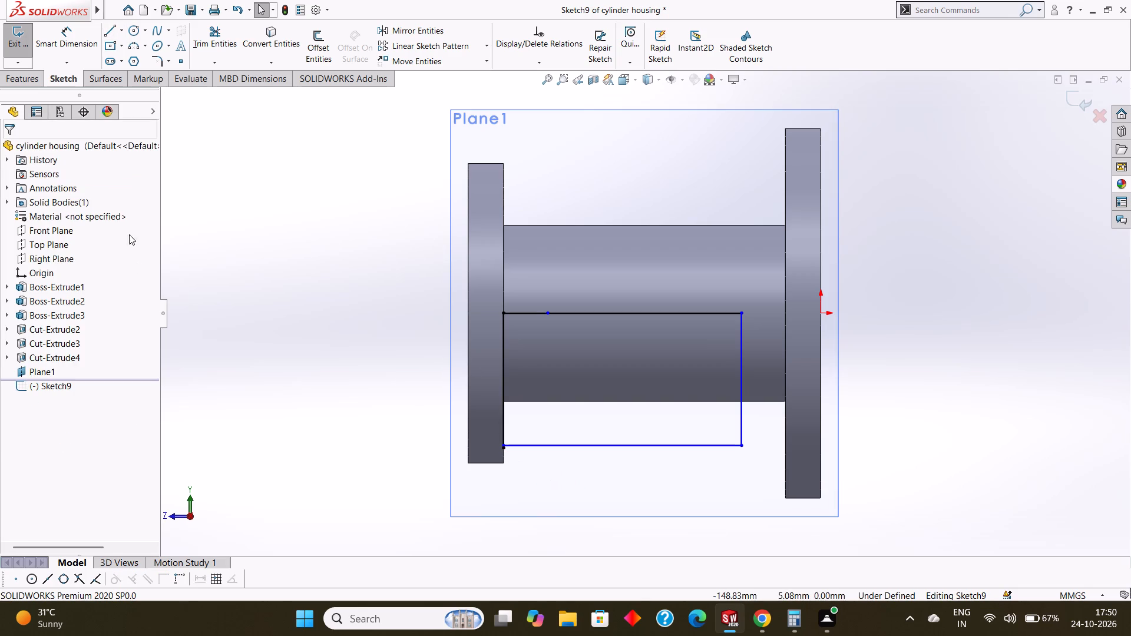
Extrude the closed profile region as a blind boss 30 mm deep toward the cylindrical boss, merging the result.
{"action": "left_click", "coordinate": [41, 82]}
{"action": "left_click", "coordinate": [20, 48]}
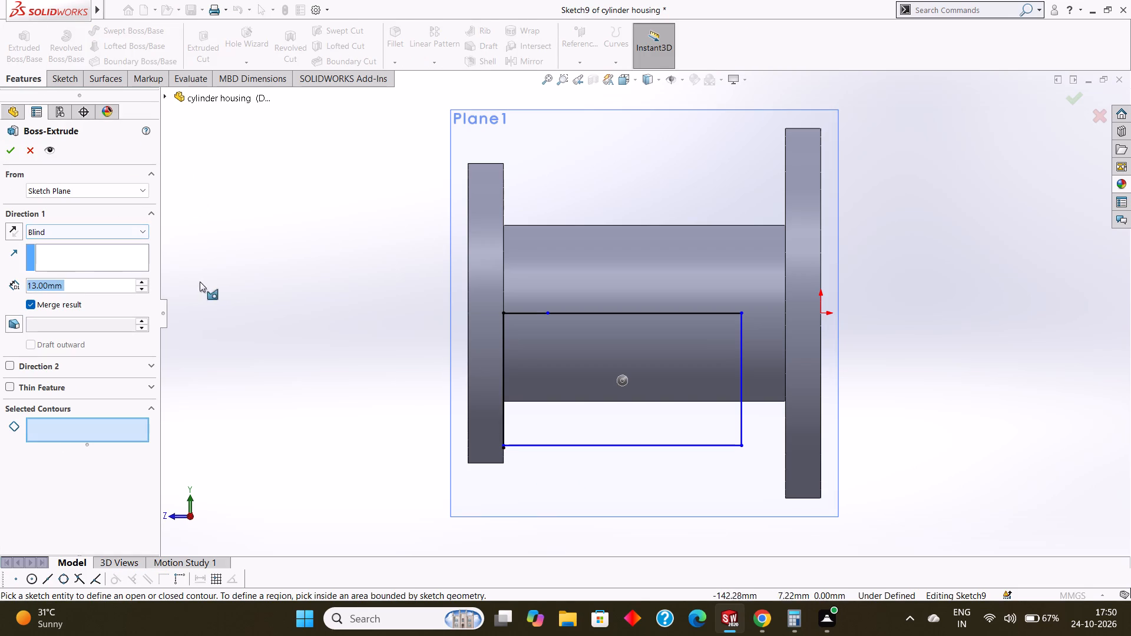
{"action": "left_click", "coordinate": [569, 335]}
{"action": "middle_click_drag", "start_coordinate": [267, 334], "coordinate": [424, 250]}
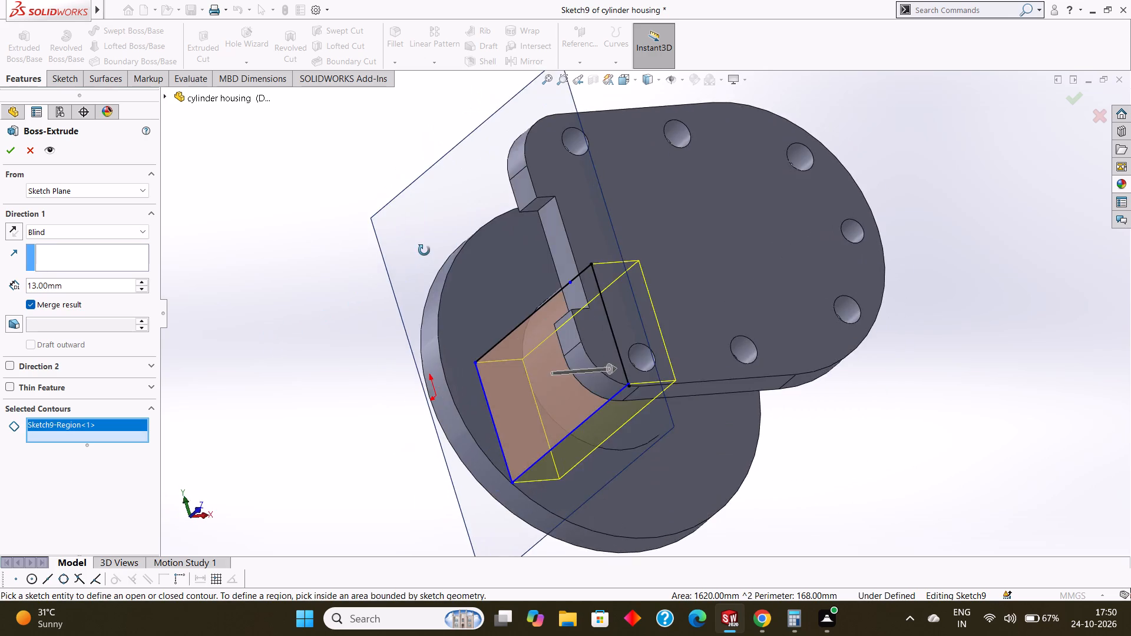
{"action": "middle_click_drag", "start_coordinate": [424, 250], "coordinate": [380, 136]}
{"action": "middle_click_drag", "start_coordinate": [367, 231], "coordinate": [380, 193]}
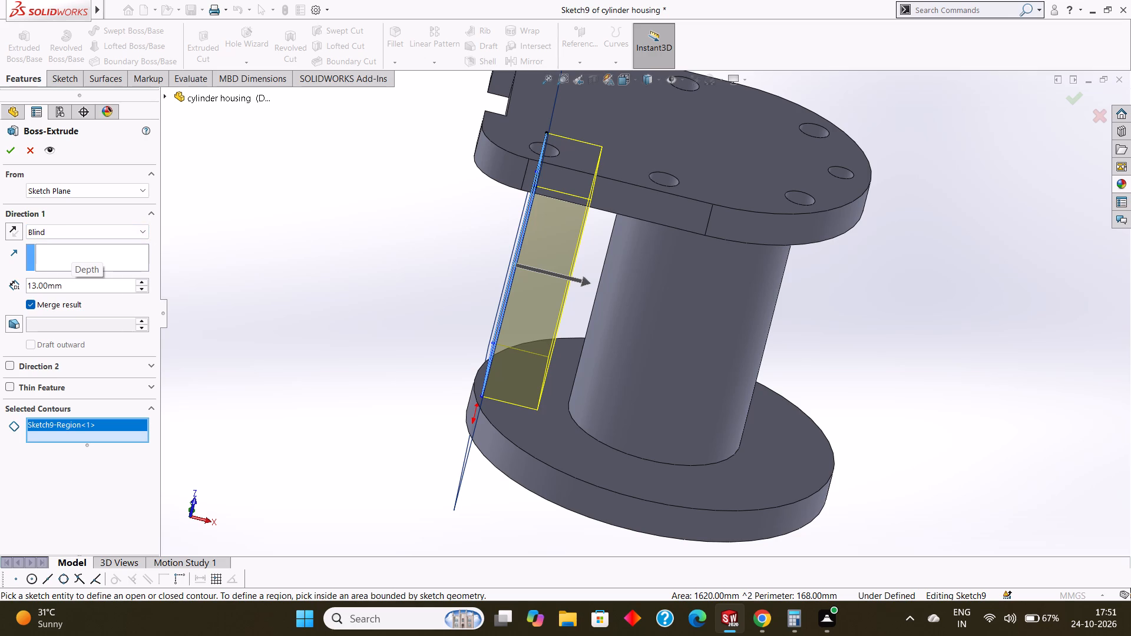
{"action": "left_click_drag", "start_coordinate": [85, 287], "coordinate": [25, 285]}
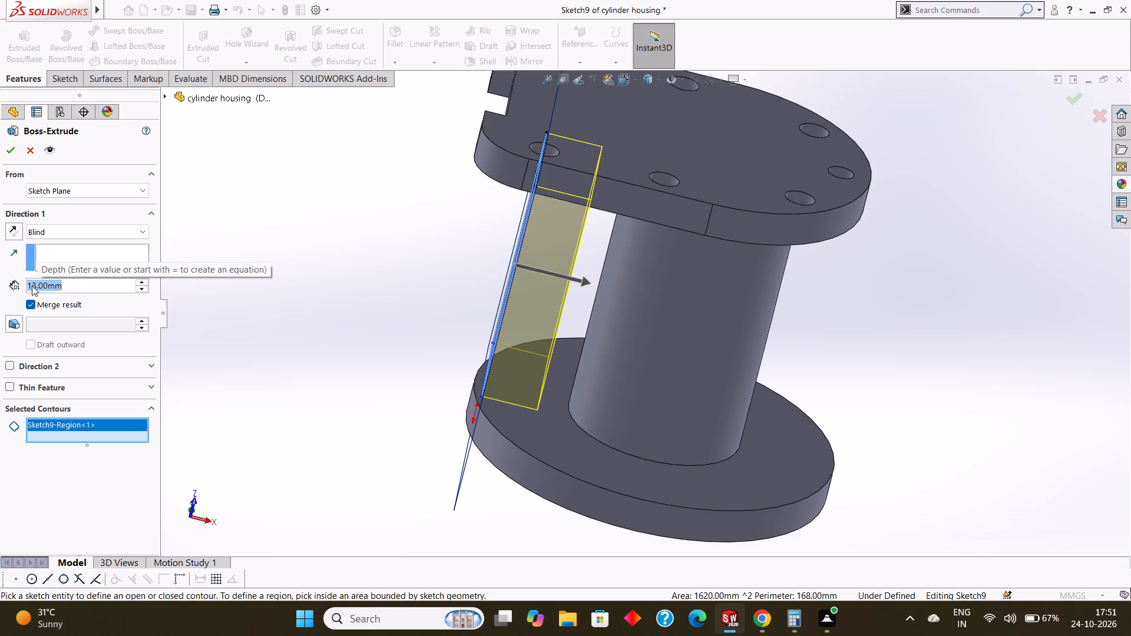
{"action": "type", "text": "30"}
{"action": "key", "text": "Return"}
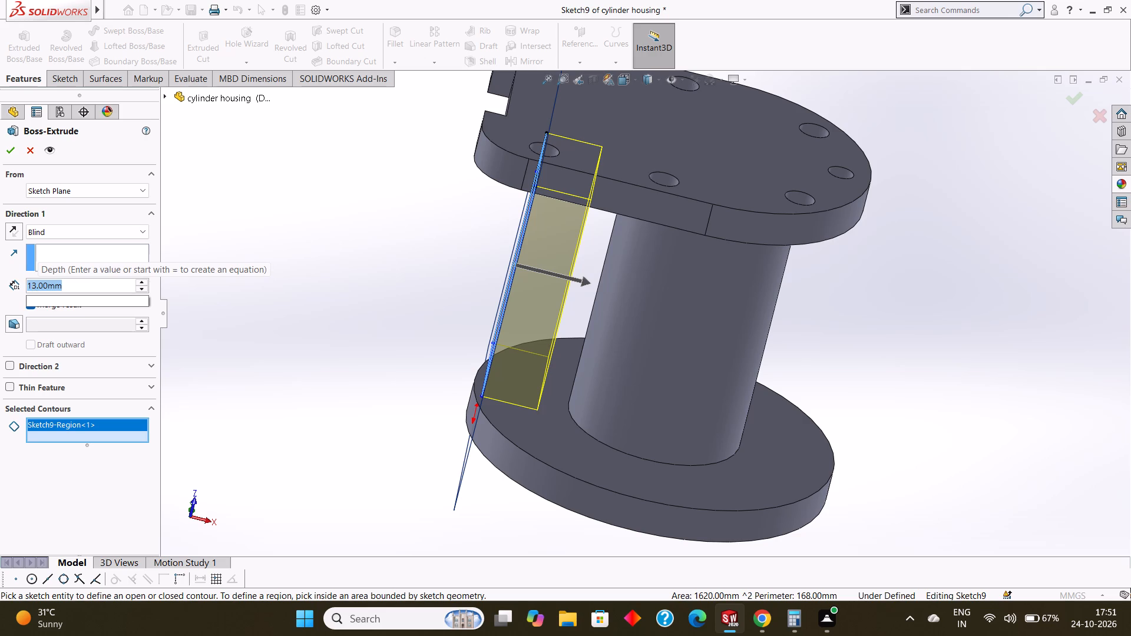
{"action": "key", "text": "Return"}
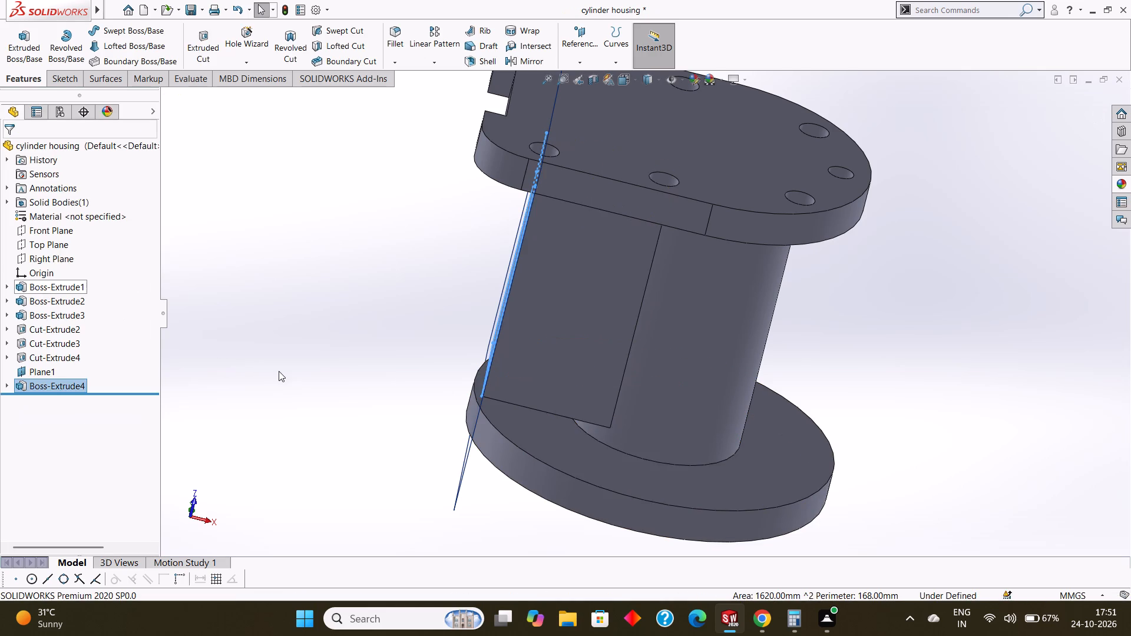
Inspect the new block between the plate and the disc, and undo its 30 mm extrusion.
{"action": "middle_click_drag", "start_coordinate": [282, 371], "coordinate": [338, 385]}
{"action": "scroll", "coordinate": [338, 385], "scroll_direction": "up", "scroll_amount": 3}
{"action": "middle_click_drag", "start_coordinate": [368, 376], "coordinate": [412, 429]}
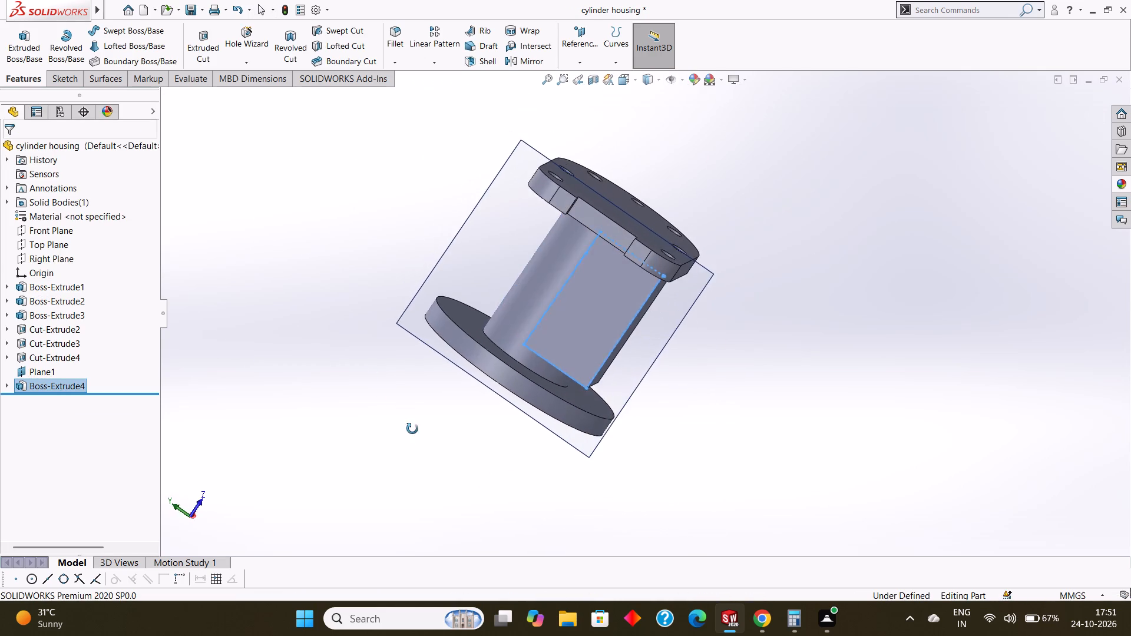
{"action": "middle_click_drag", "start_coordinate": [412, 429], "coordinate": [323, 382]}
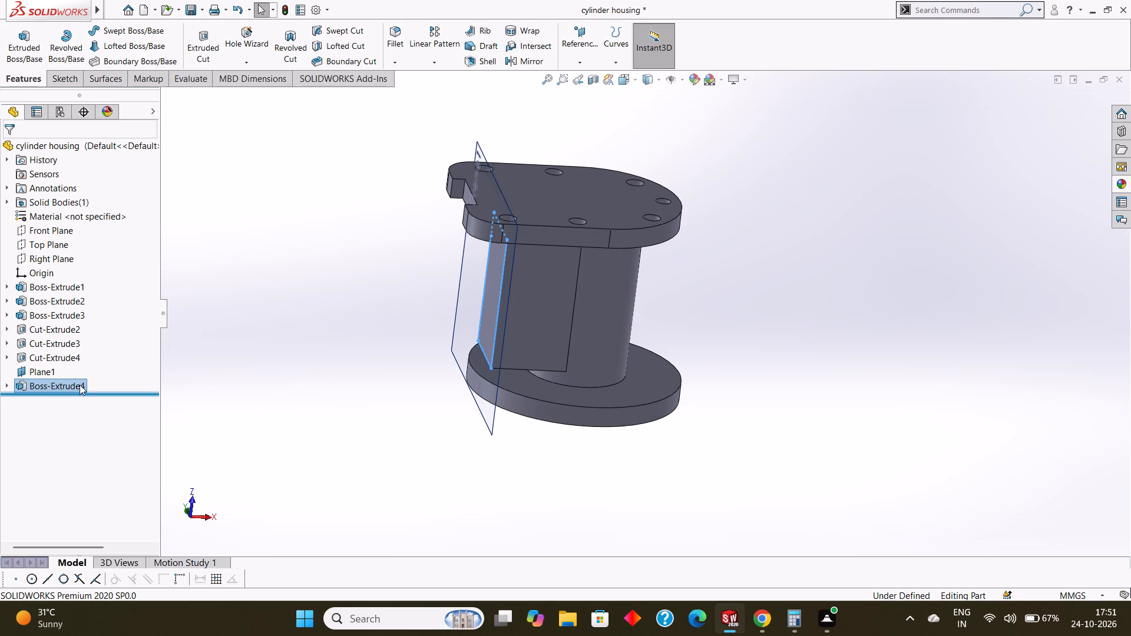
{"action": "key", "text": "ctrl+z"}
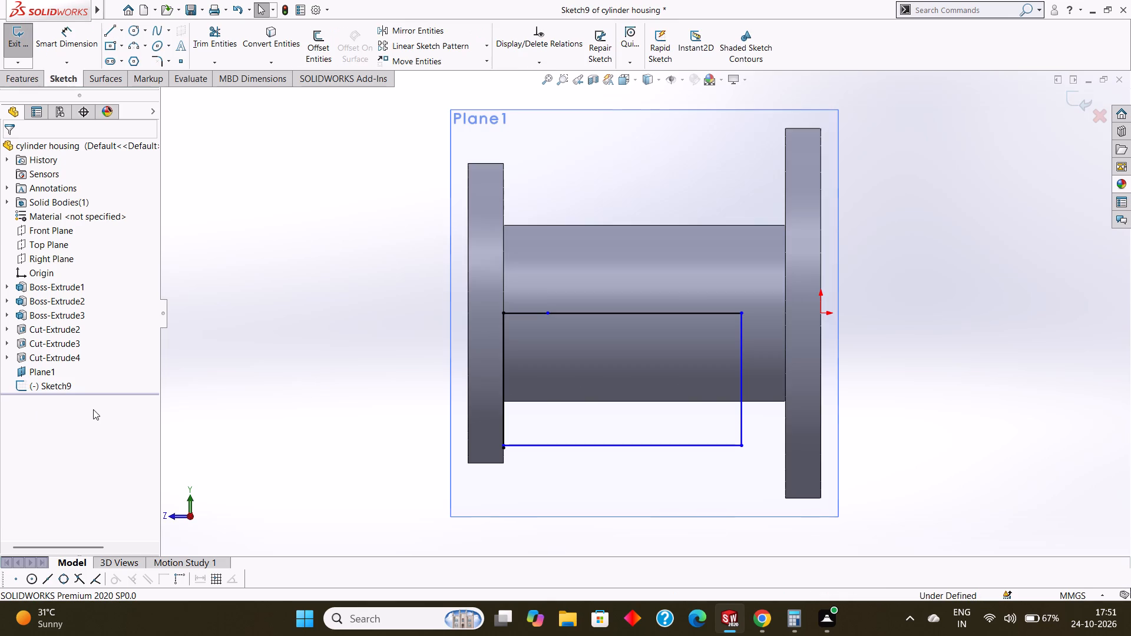
Examine from several angles how the rectangular profile on the offset plane sits relative to the notched plate, boss and disc.
{"action": "scroll", "coordinate": [237, 411], "scroll_direction": "up", "scroll_amount": 1}
{"action": "middle_click_drag", "start_coordinate": [273, 402], "coordinate": [292, 472]}
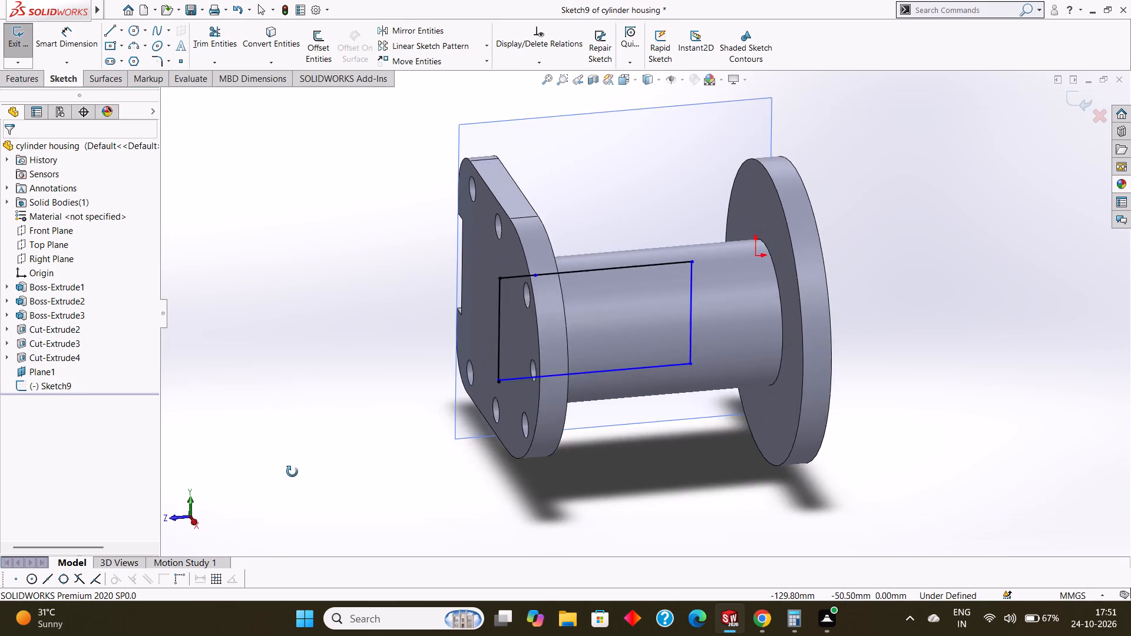
{"action": "middle_click_drag", "start_coordinate": [292, 472], "coordinate": [299, 571]}
{"action": "middle_click_drag", "start_coordinate": [289, 383], "coordinate": [324, 532]}
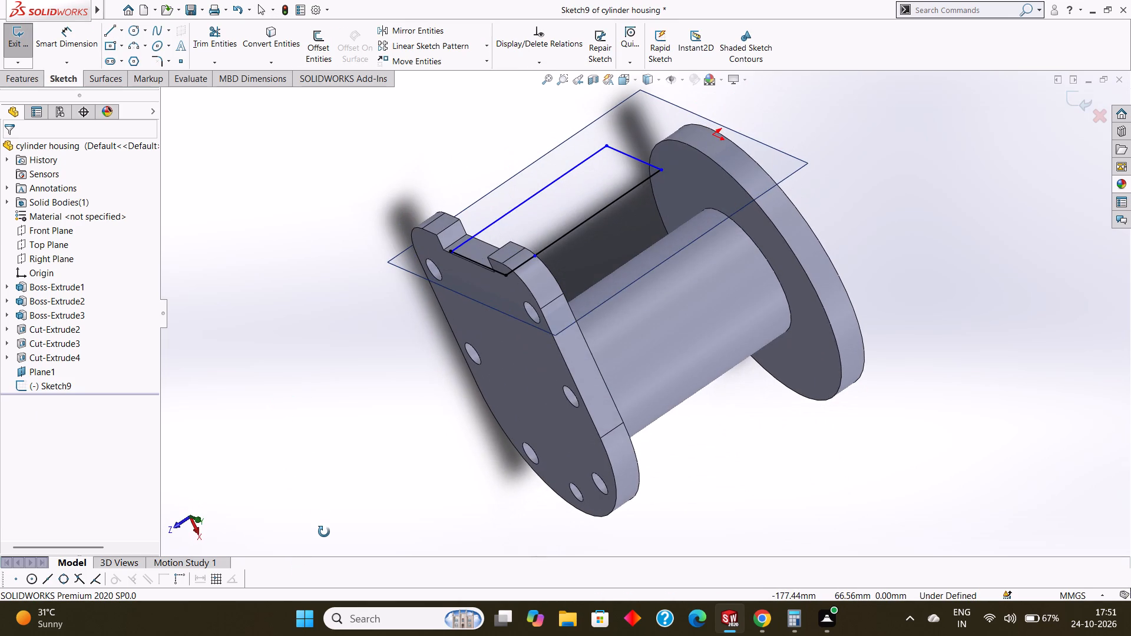
{"action": "middle_click_drag", "start_coordinate": [324, 532], "coordinate": [289, 479]}
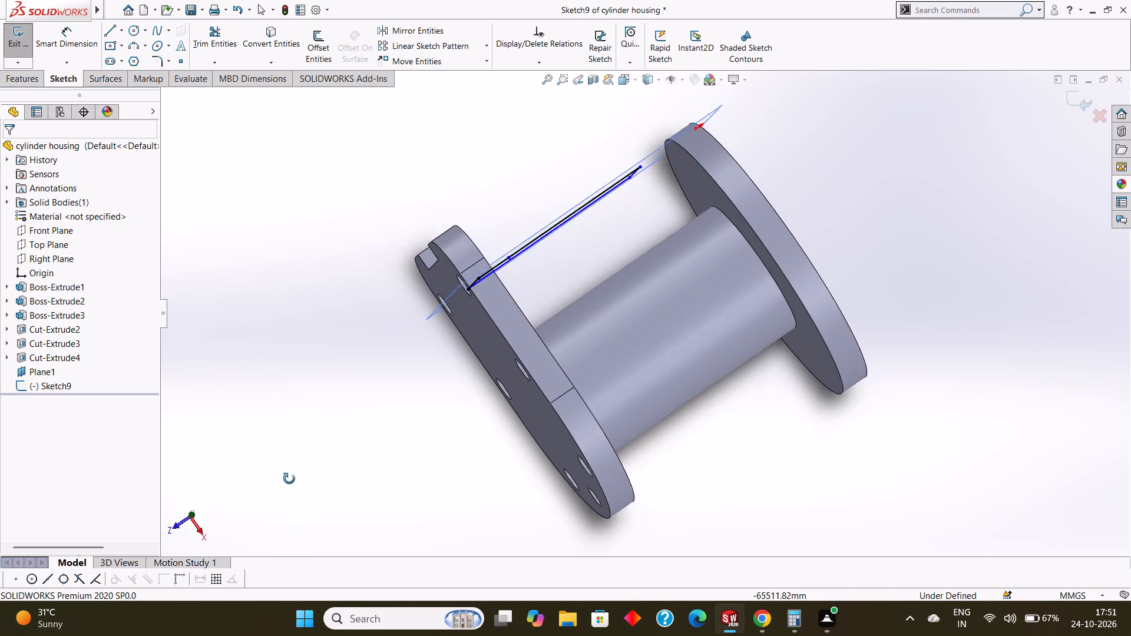
{"action": "middle_click_drag", "start_coordinate": [289, 479], "coordinate": [283, 471]}
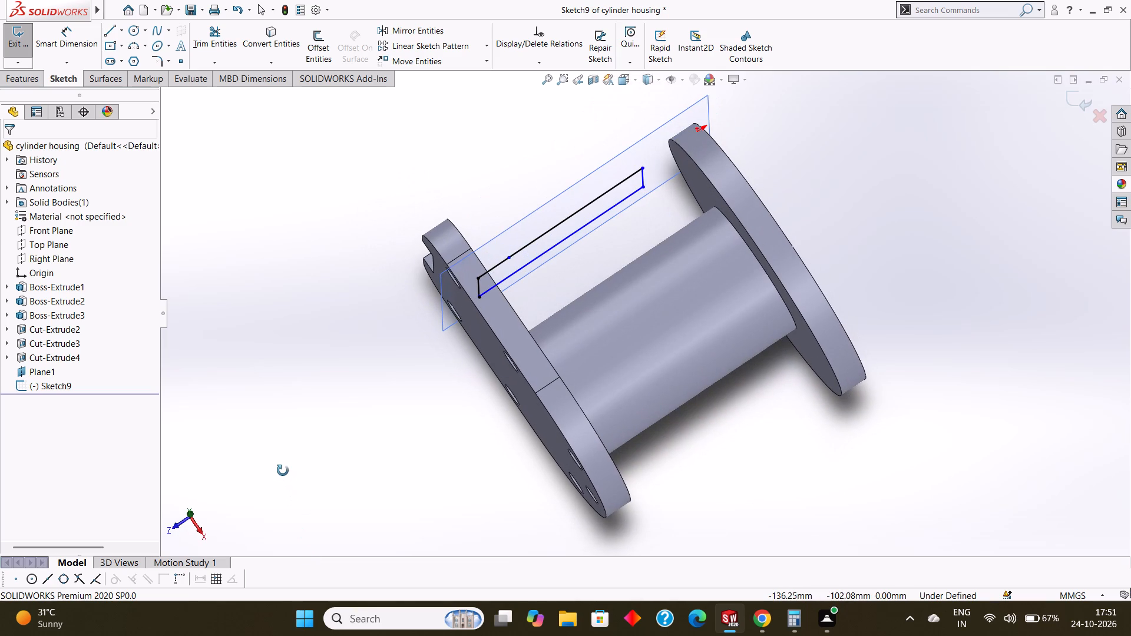
{"action": "middle_click_drag", "start_coordinate": [283, 471], "coordinate": [277, 471]}
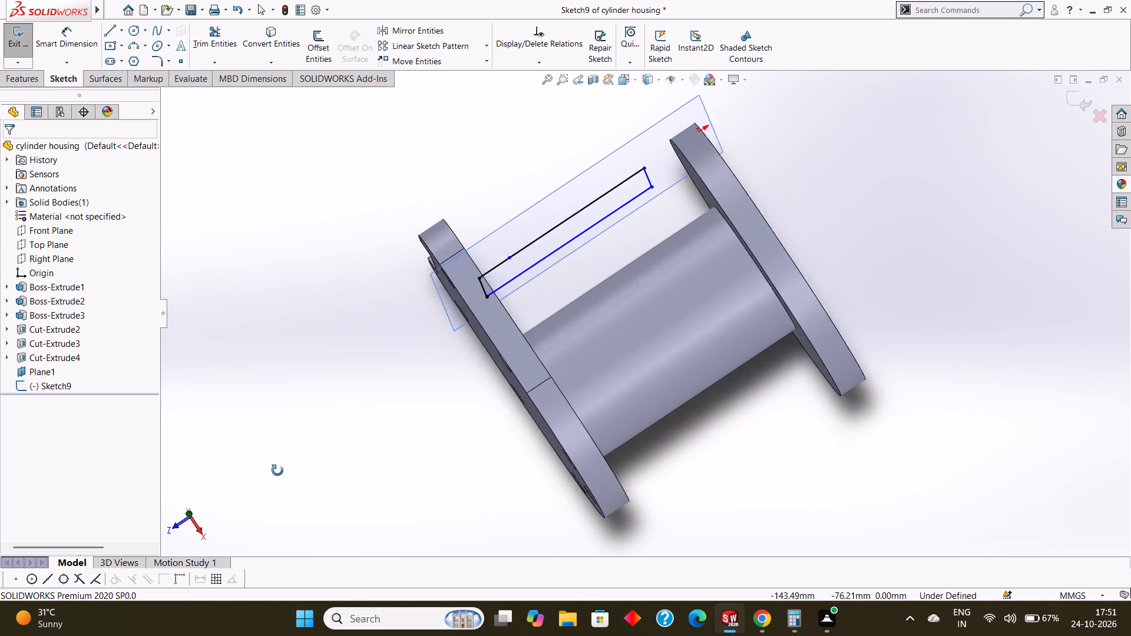
{"action": "middle_click_drag", "start_coordinate": [277, 471], "coordinate": [120, 326]}
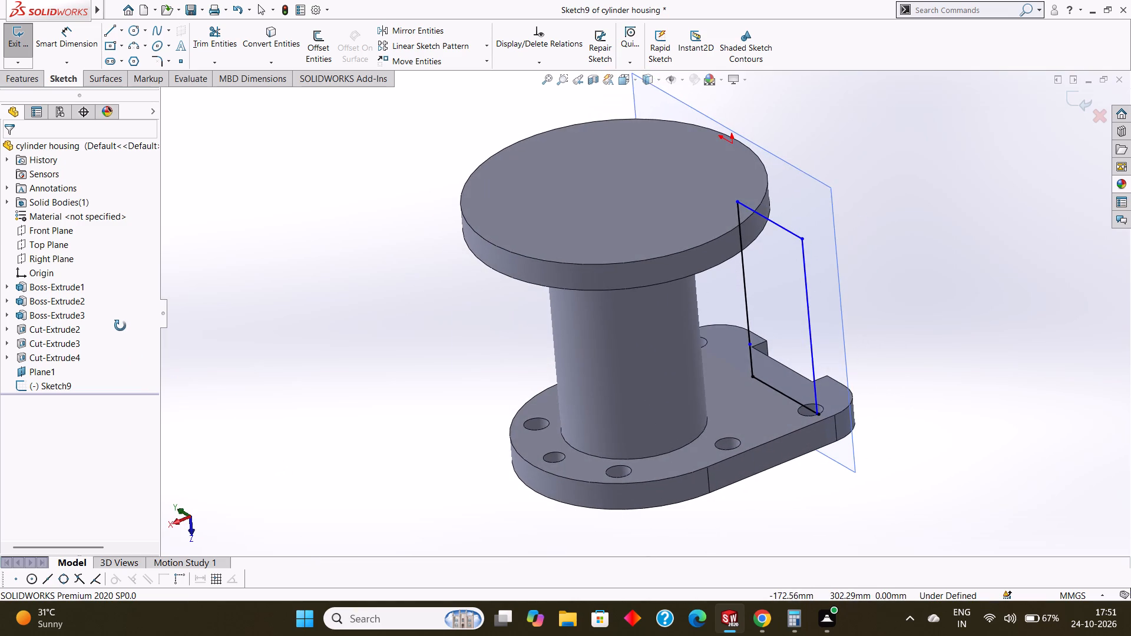
{"action": "middle_click_drag", "start_coordinate": [120, 326], "coordinate": [102, 314]}
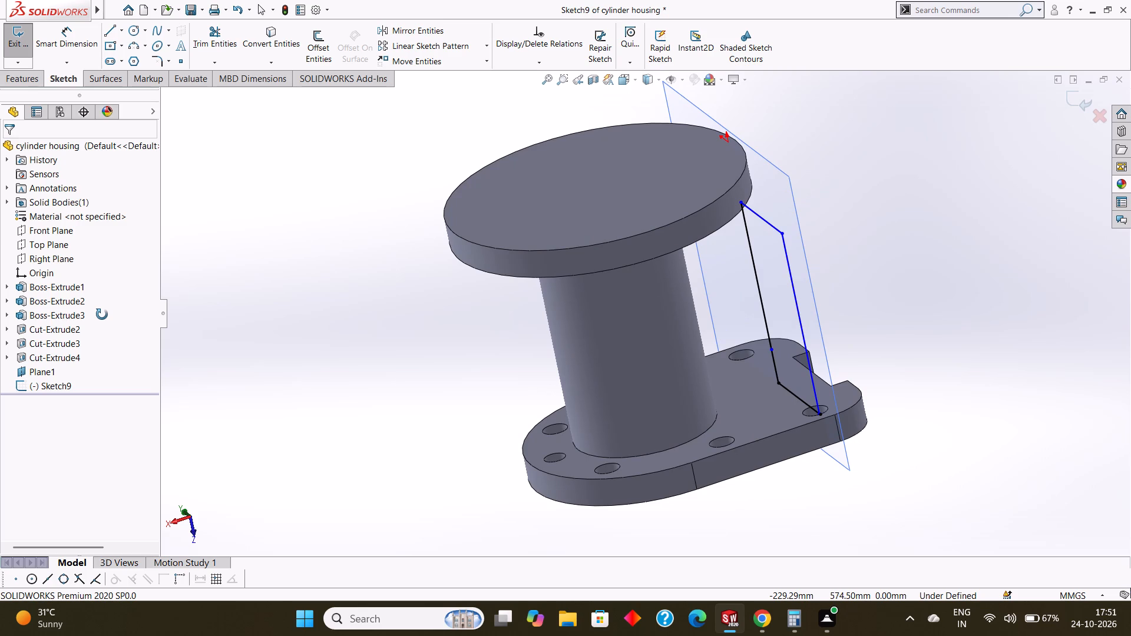
{"action": "middle_click_drag", "start_coordinate": [102, 314], "coordinate": [51, 337]}
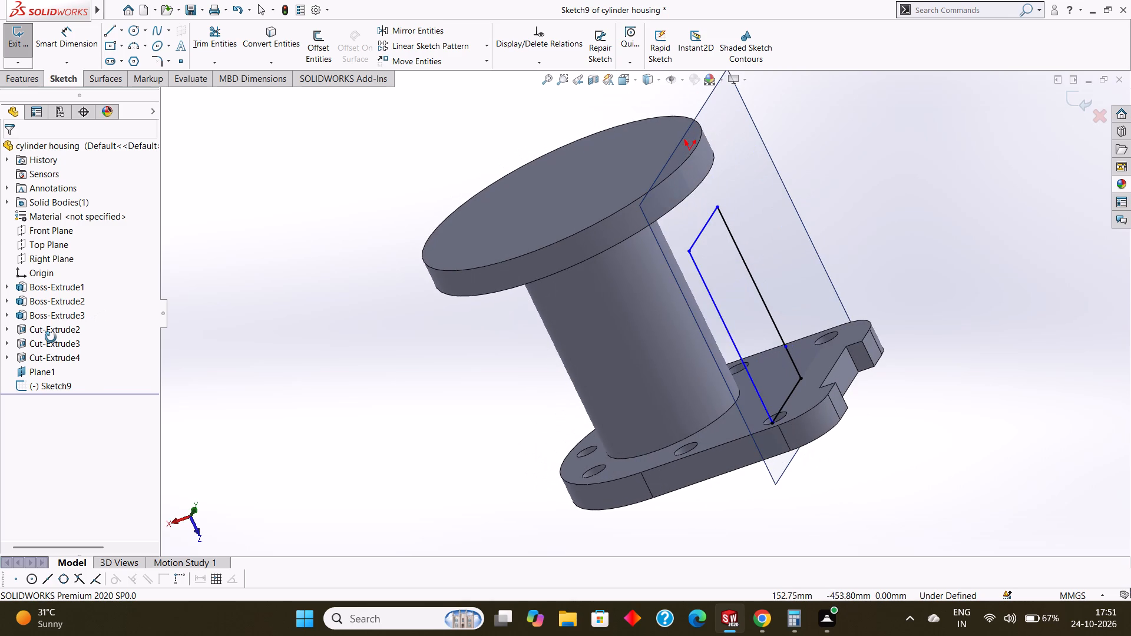
{"action": "middle_click_drag", "start_coordinate": [51, 337], "coordinate": [52, 329]}
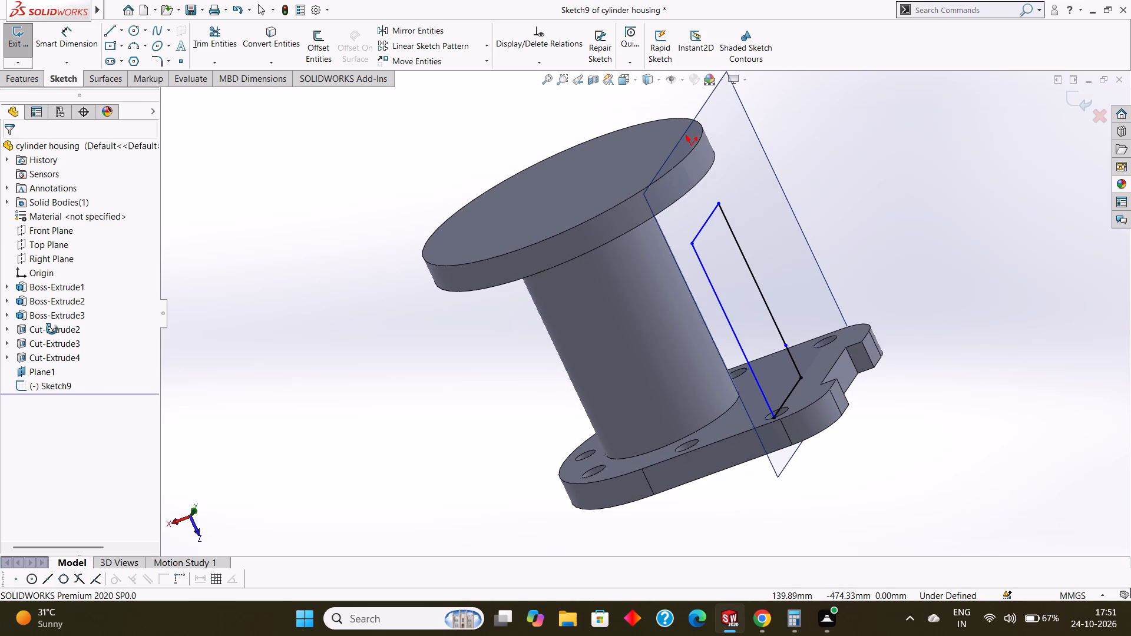
{"action": "middle_click_drag", "start_coordinate": [52, 329], "coordinate": [52, 329]}
{"action": "middle_click_drag", "start_coordinate": [115, 356], "coordinate": [102, 339]}
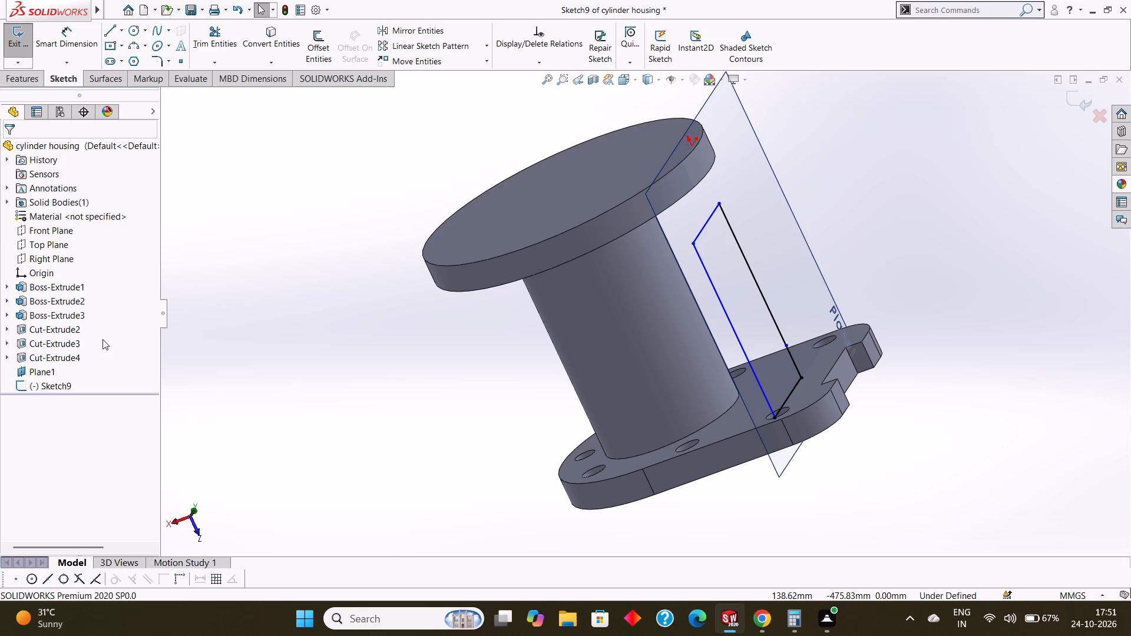
{"action": "middle_click_drag", "start_coordinate": [102, 339], "coordinate": [80, 289]}
{"action": "middle_click_drag", "start_coordinate": [133, 350], "coordinate": [91, 316]}
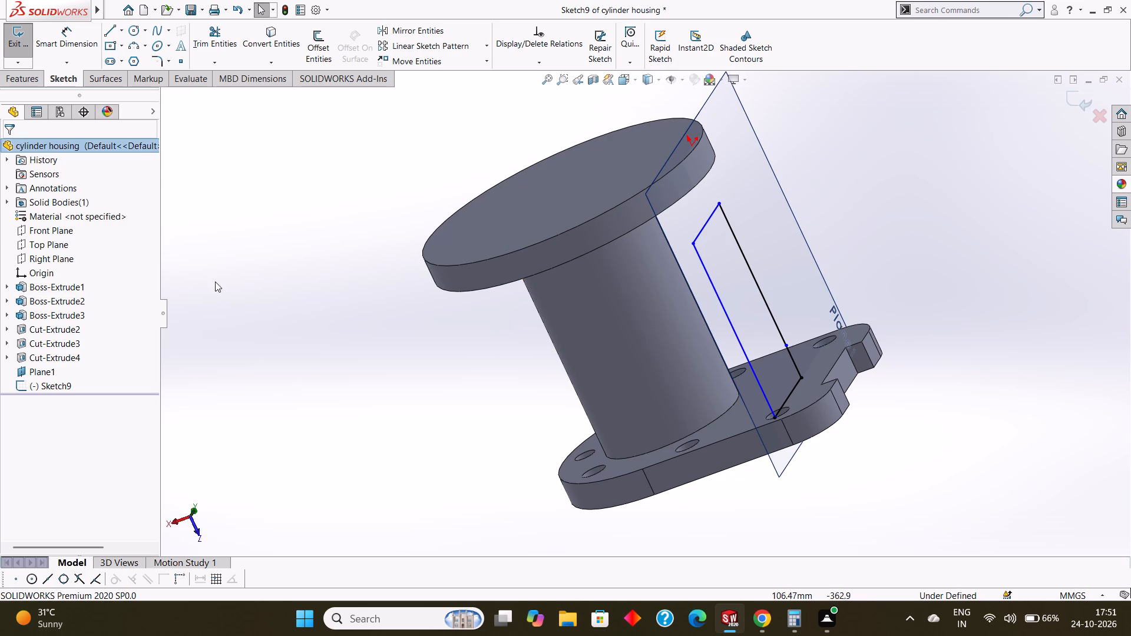
{"action": "middle_click_drag", "start_coordinate": [851, 270], "coordinate": [808, 237]}
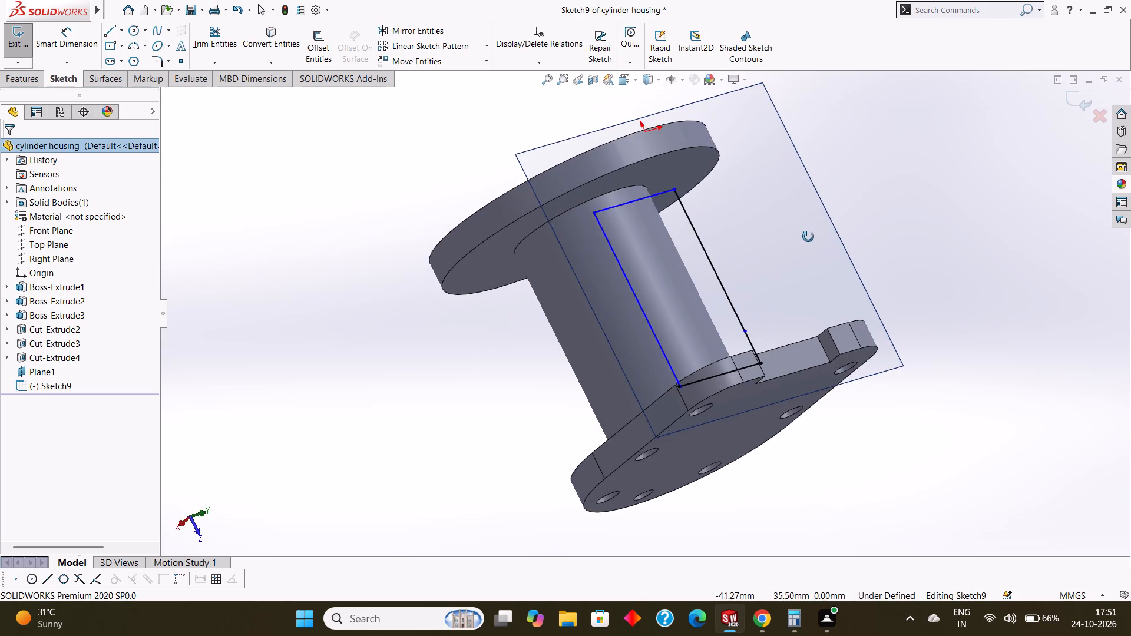
{"action": "middle_click_drag", "start_coordinate": [808, 237], "coordinate": [822, 237]}
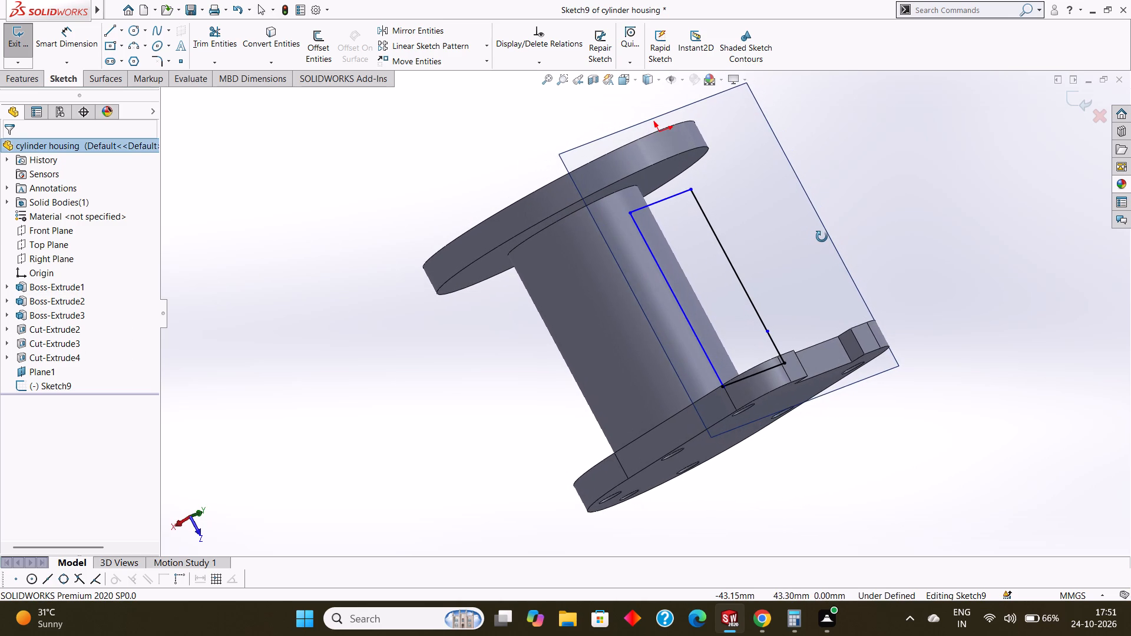
{"action": "middle_click_drag", "start_coordinate": [822, 237], "coordinate": [819, 237]}
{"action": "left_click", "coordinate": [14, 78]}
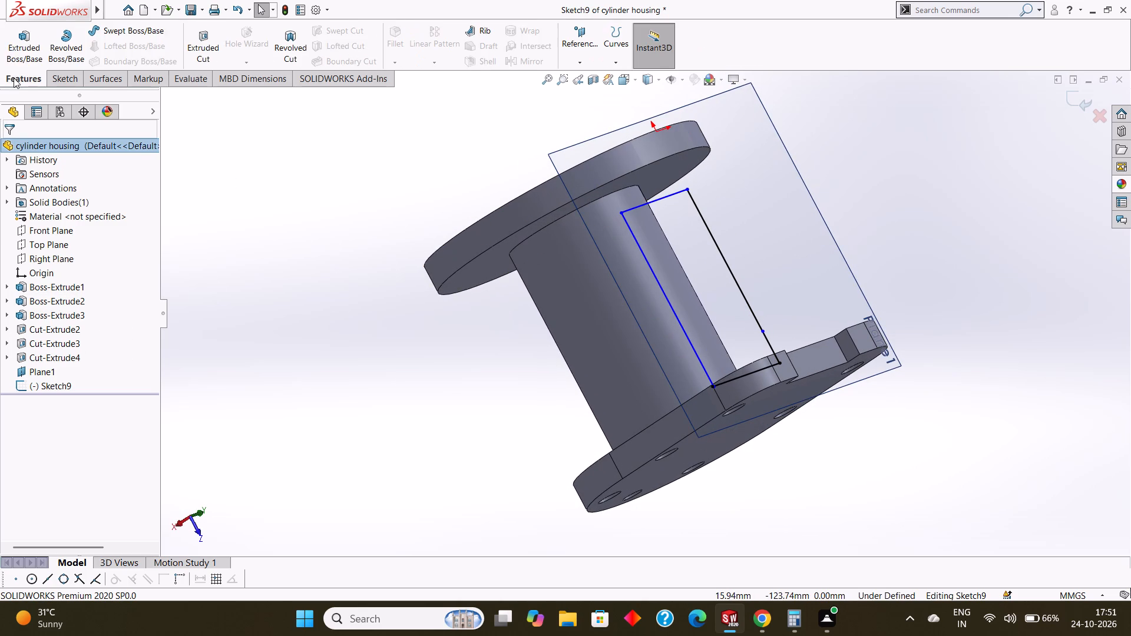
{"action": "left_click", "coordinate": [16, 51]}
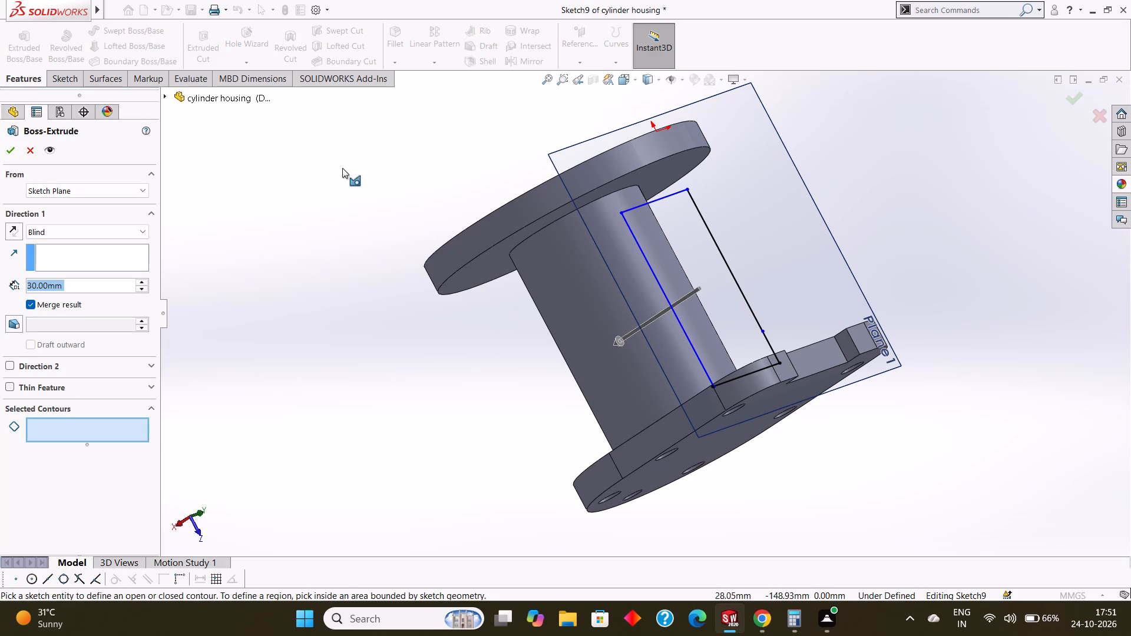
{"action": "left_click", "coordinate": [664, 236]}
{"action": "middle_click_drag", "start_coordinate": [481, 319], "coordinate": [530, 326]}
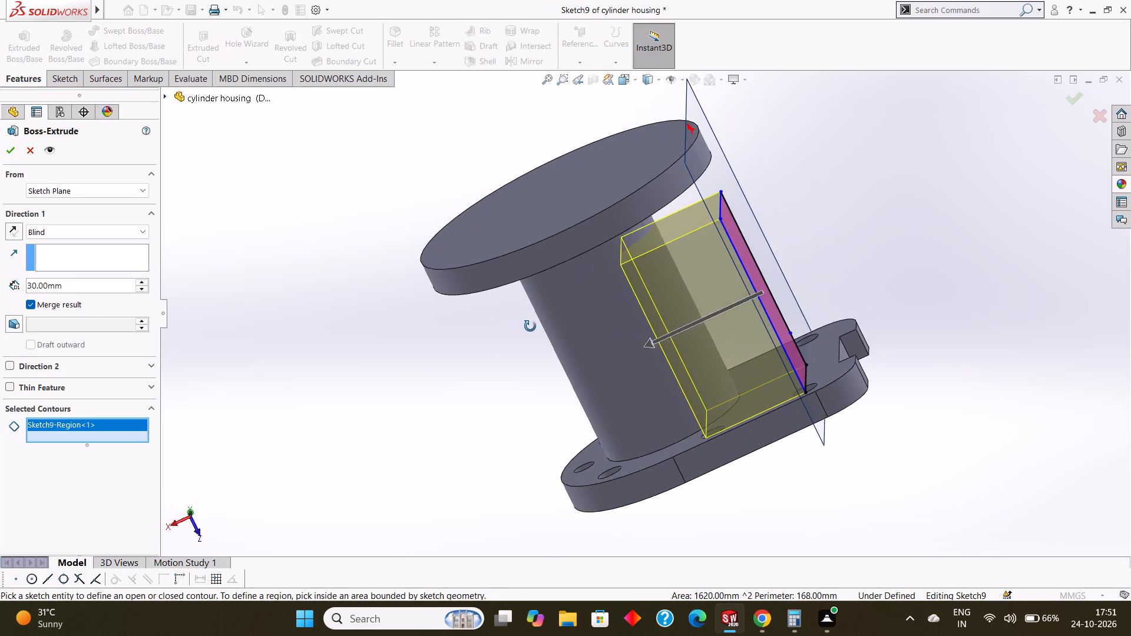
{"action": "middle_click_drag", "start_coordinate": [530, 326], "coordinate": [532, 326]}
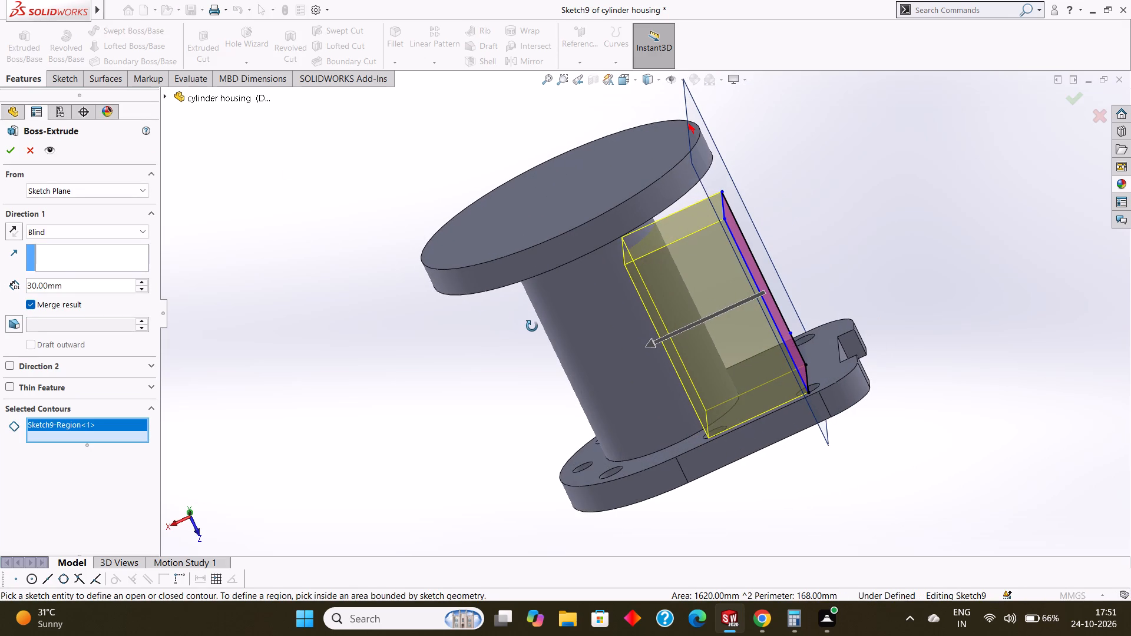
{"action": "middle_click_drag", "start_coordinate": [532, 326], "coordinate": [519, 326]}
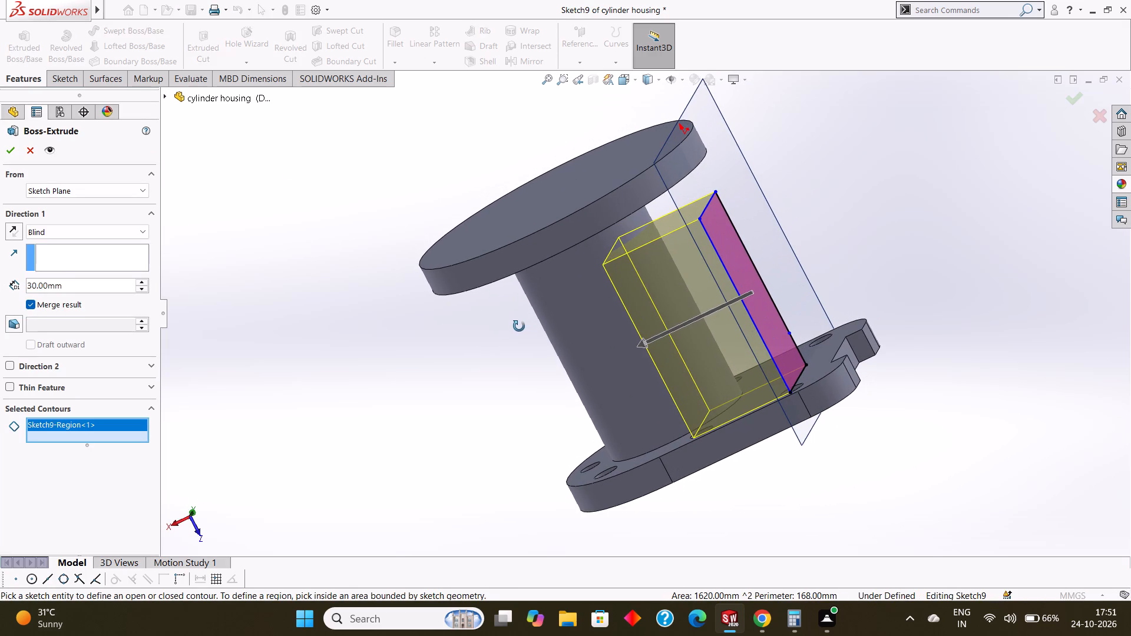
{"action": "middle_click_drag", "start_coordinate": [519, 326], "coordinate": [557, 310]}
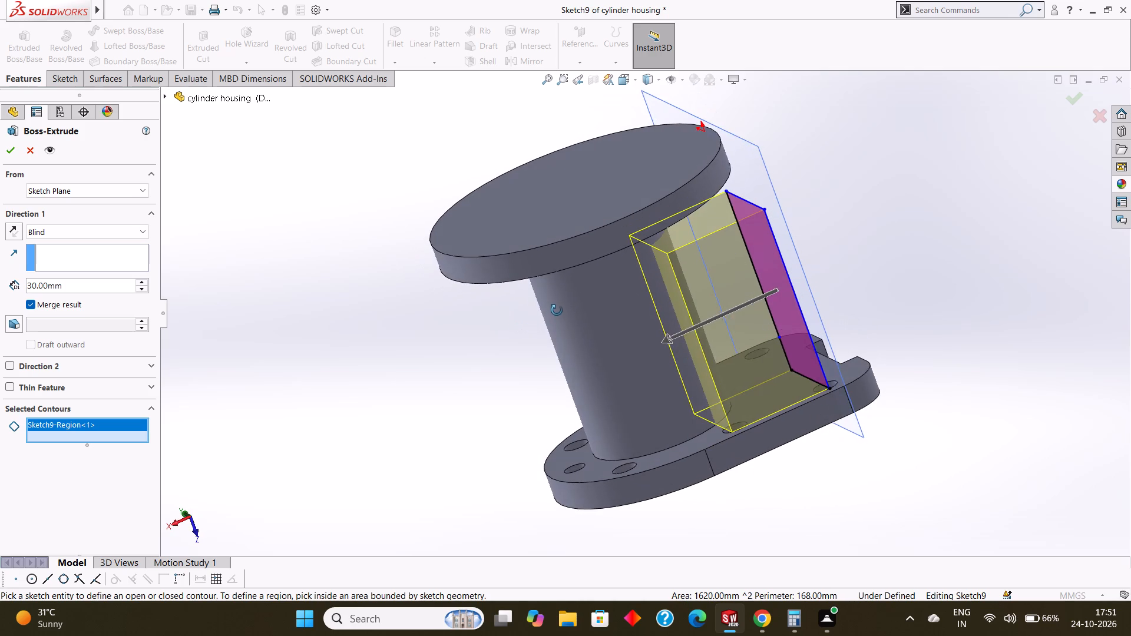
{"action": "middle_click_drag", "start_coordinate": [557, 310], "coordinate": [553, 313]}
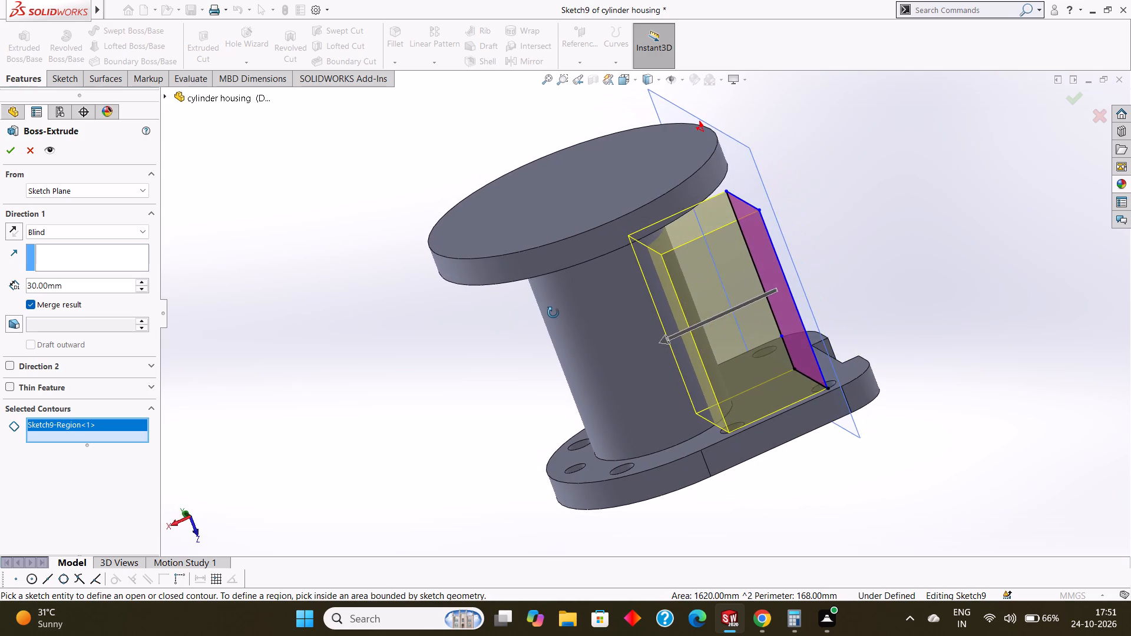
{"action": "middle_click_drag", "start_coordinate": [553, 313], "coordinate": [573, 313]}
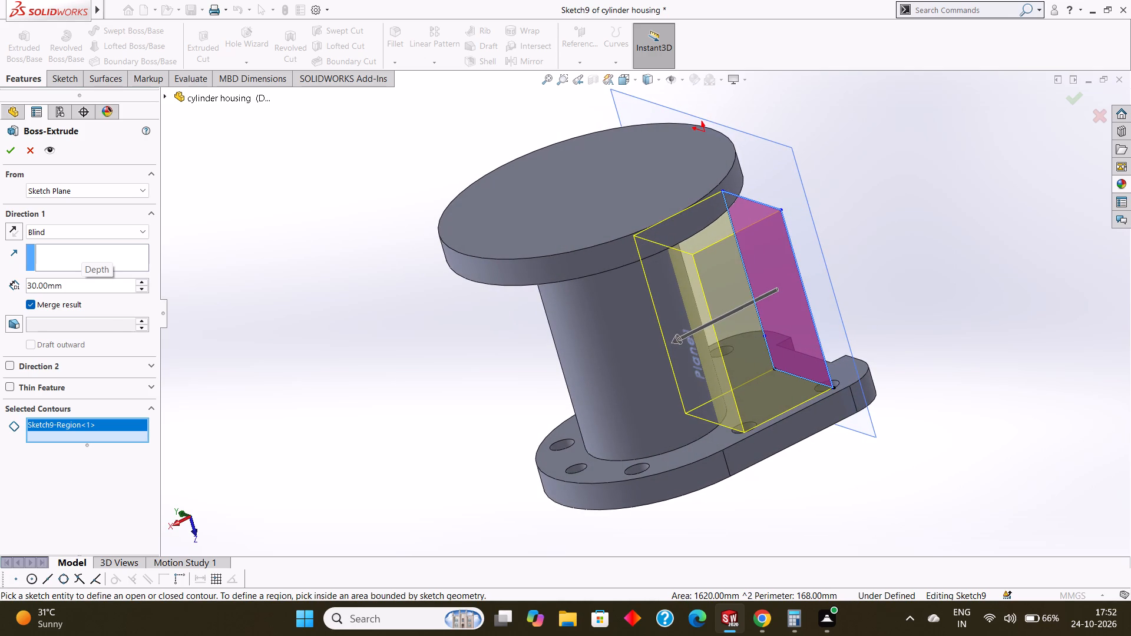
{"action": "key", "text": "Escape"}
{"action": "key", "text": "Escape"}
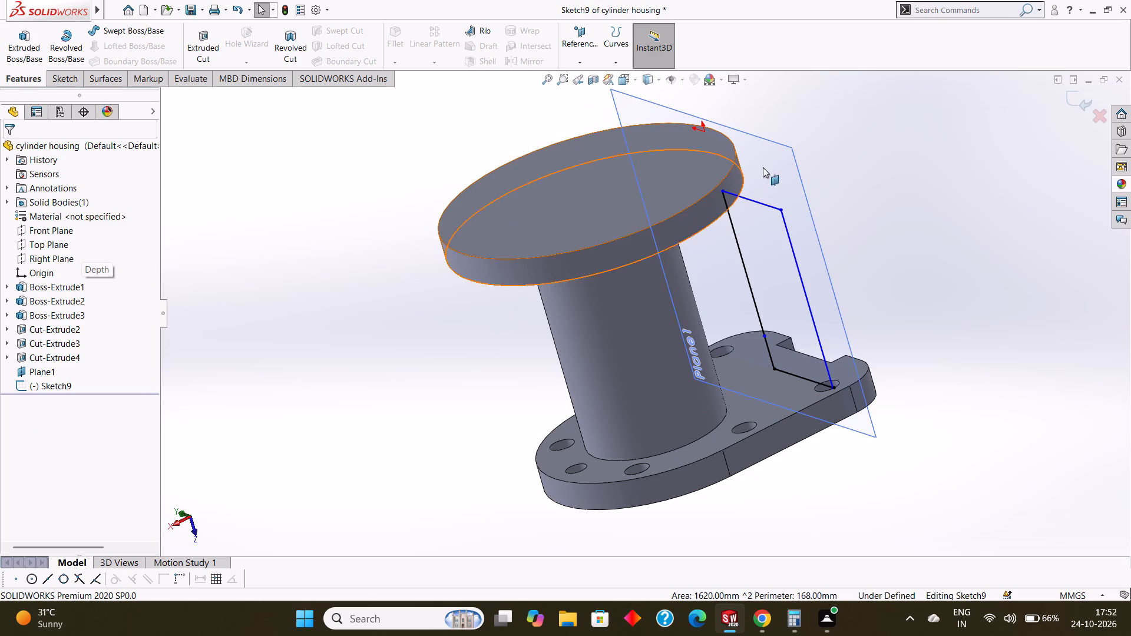
Start a boss extrusion of the closed rectangular profile region on the offset plane toward the cylindrical boss, with merged result.
{"action": "left_click", "coordinate": [767, 164]}
{"action": "key", "text": "ctrl+8"}
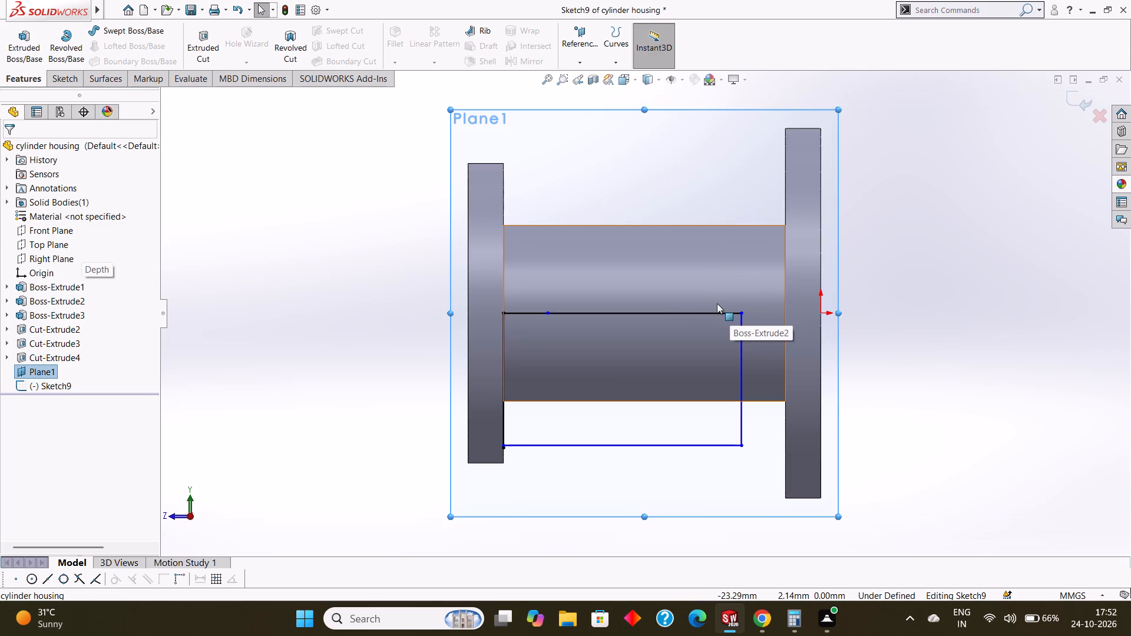
{"action": "left_click", "coordinate": [21, 47]}
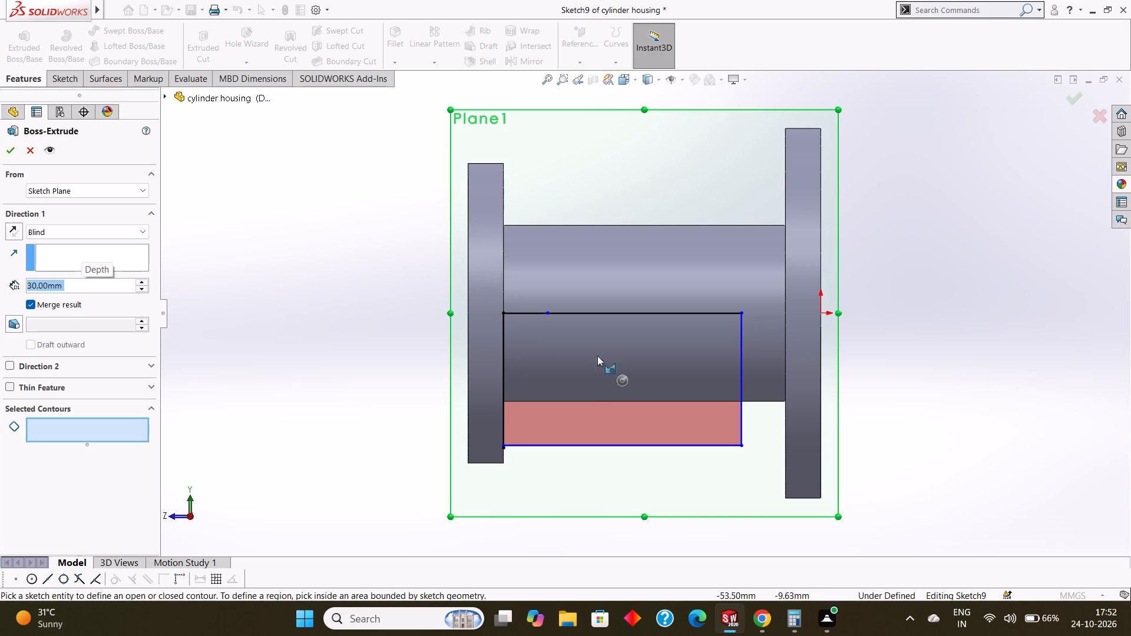
{"action": "left_click", "coordinate": [615, 414]}
{"action": "middle_click_drag", "start_coordinate": [614, 400], "coordinate": [680, 353]}
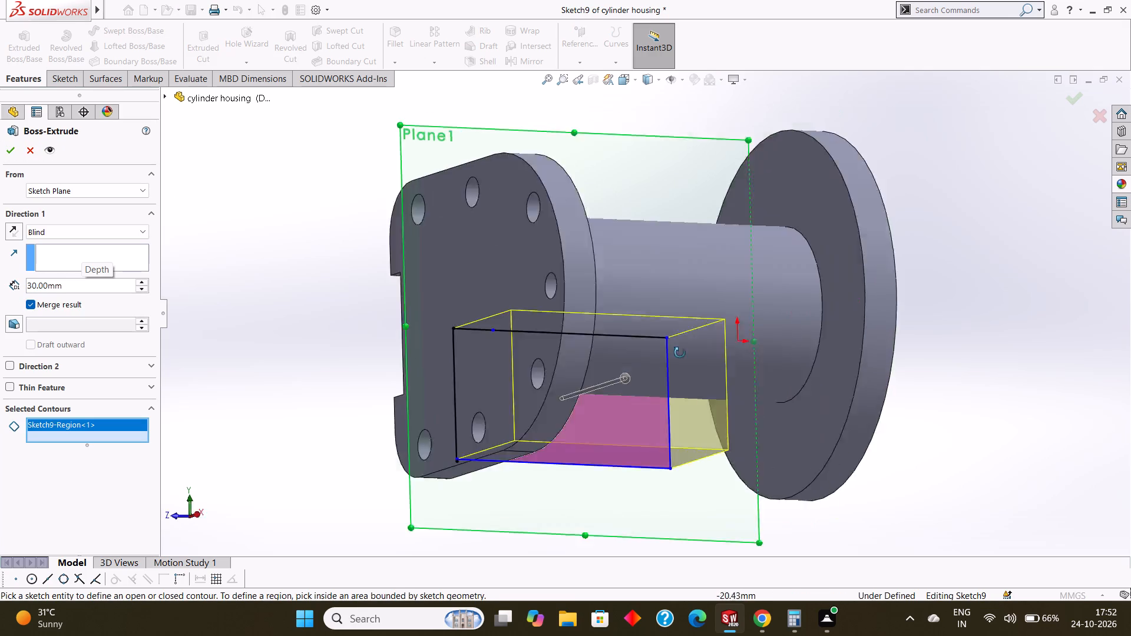
{"action": "middle_click_drag", "start_coordinate": [680, 353], "coordinate": [707, 137]}
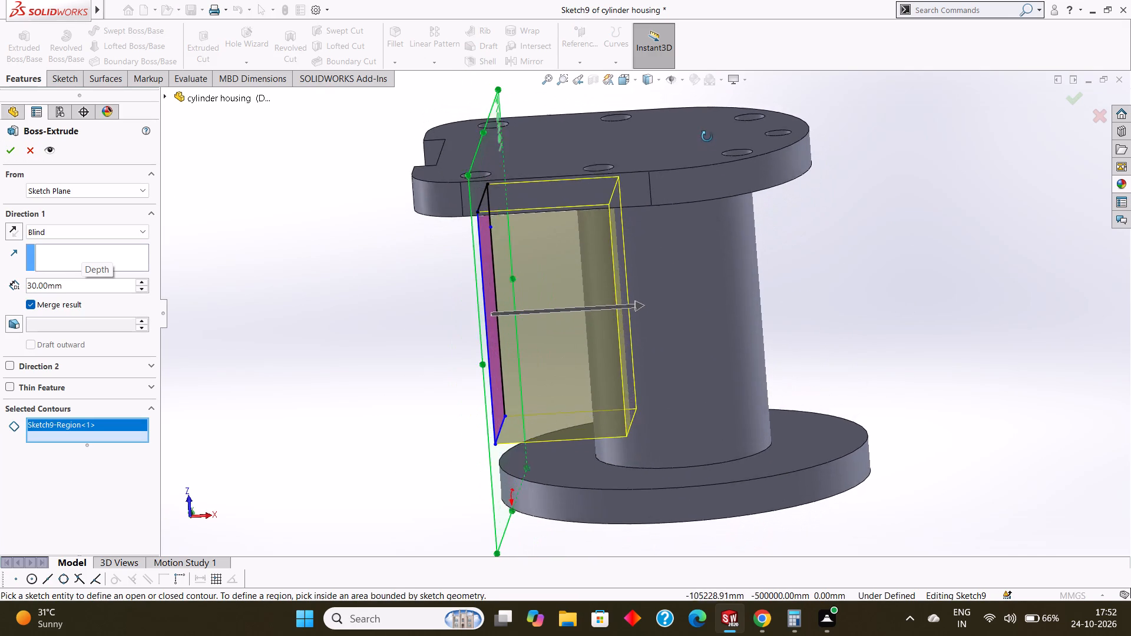
{"action": "middle_click_drag", "start_coordinate": [707, 137], "coordinate": [717, 115]}
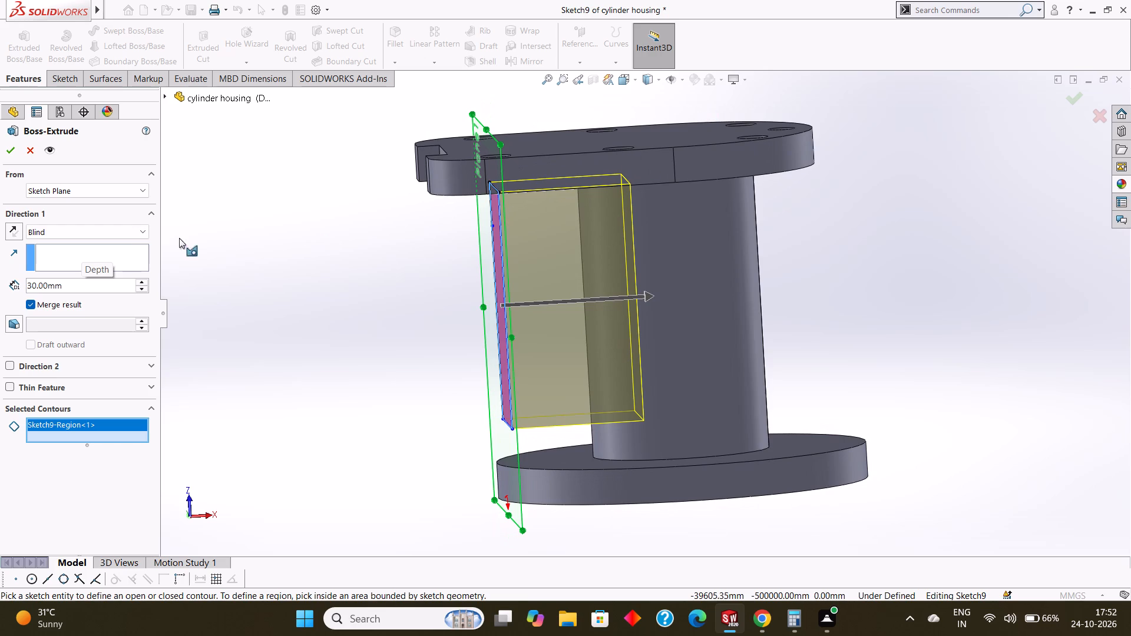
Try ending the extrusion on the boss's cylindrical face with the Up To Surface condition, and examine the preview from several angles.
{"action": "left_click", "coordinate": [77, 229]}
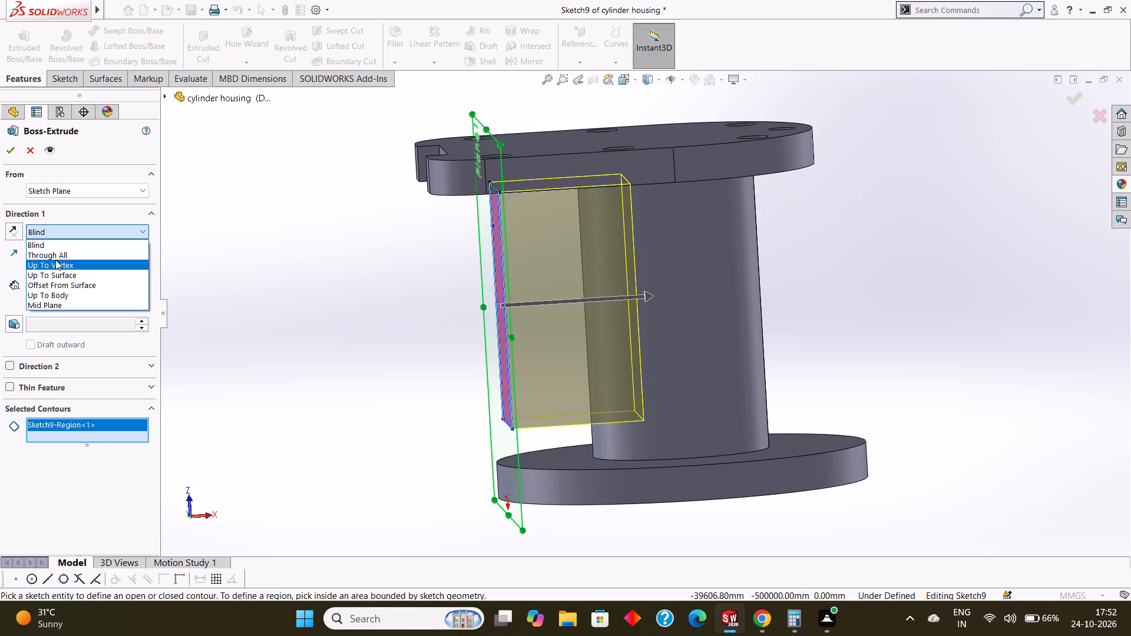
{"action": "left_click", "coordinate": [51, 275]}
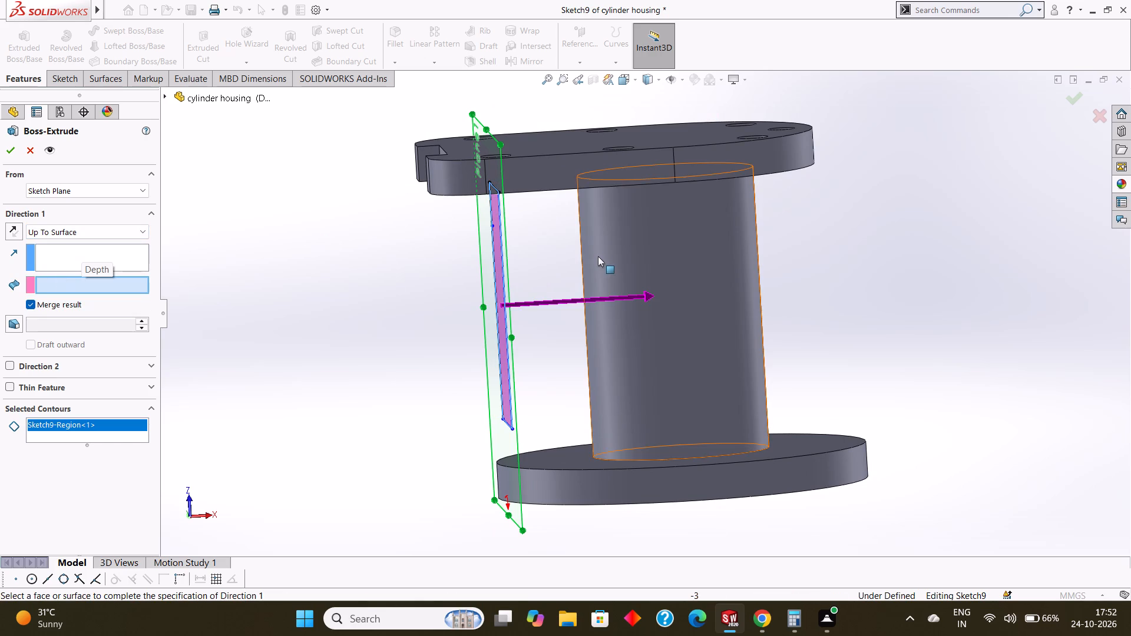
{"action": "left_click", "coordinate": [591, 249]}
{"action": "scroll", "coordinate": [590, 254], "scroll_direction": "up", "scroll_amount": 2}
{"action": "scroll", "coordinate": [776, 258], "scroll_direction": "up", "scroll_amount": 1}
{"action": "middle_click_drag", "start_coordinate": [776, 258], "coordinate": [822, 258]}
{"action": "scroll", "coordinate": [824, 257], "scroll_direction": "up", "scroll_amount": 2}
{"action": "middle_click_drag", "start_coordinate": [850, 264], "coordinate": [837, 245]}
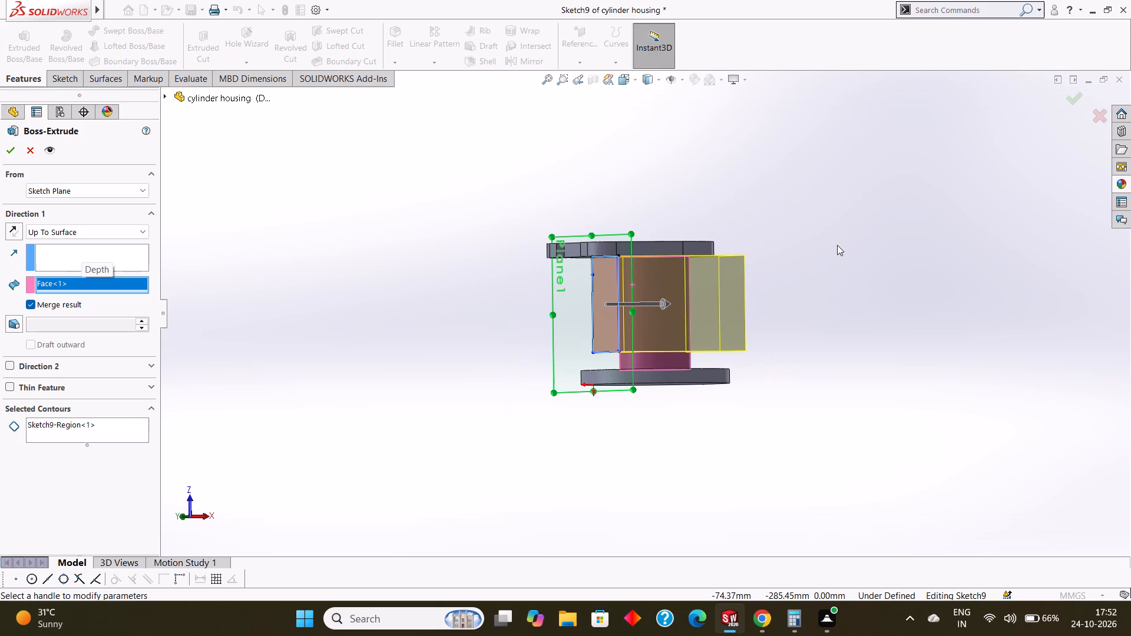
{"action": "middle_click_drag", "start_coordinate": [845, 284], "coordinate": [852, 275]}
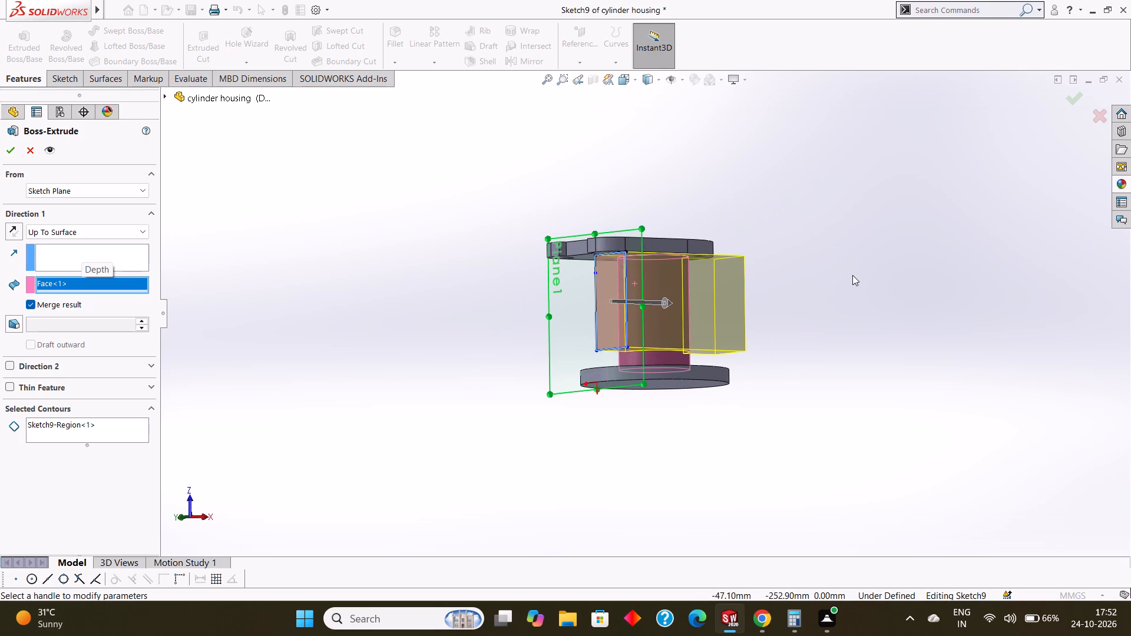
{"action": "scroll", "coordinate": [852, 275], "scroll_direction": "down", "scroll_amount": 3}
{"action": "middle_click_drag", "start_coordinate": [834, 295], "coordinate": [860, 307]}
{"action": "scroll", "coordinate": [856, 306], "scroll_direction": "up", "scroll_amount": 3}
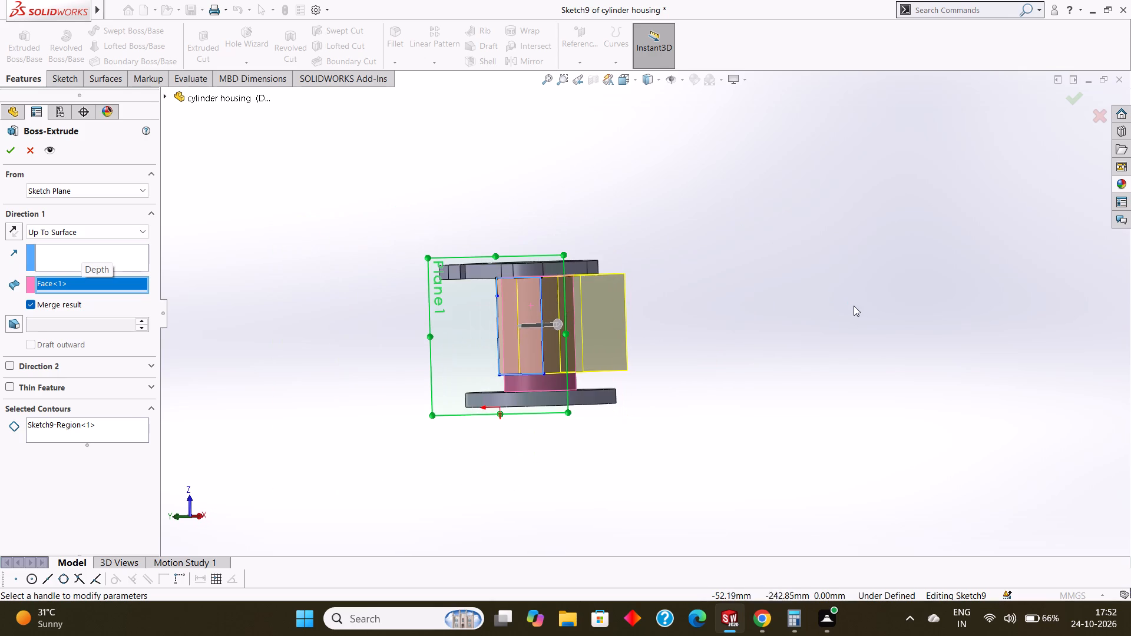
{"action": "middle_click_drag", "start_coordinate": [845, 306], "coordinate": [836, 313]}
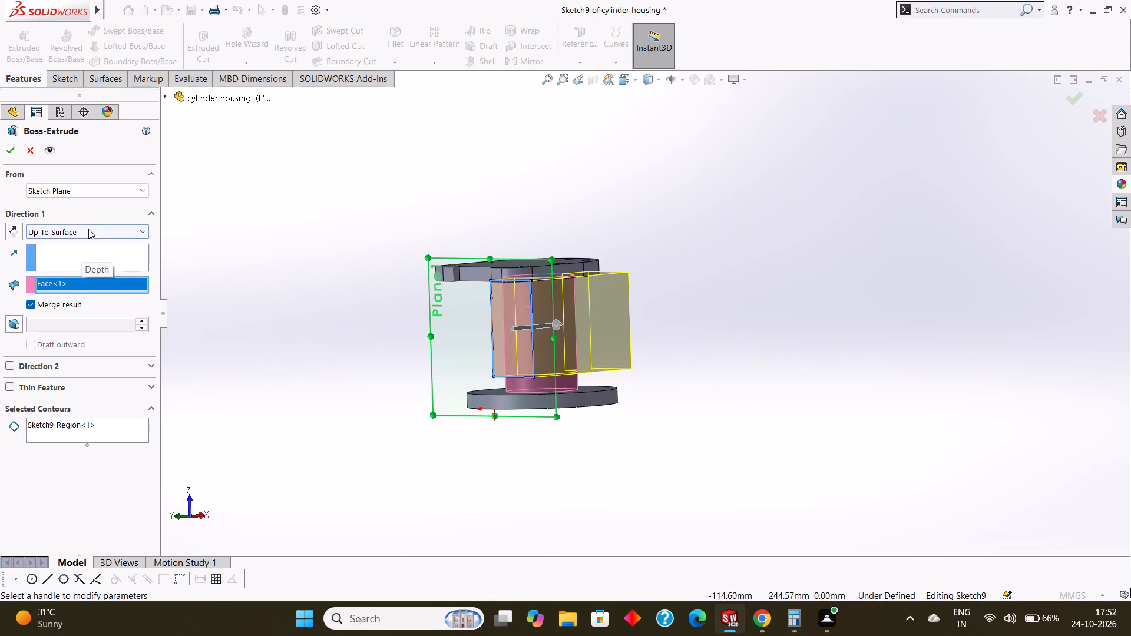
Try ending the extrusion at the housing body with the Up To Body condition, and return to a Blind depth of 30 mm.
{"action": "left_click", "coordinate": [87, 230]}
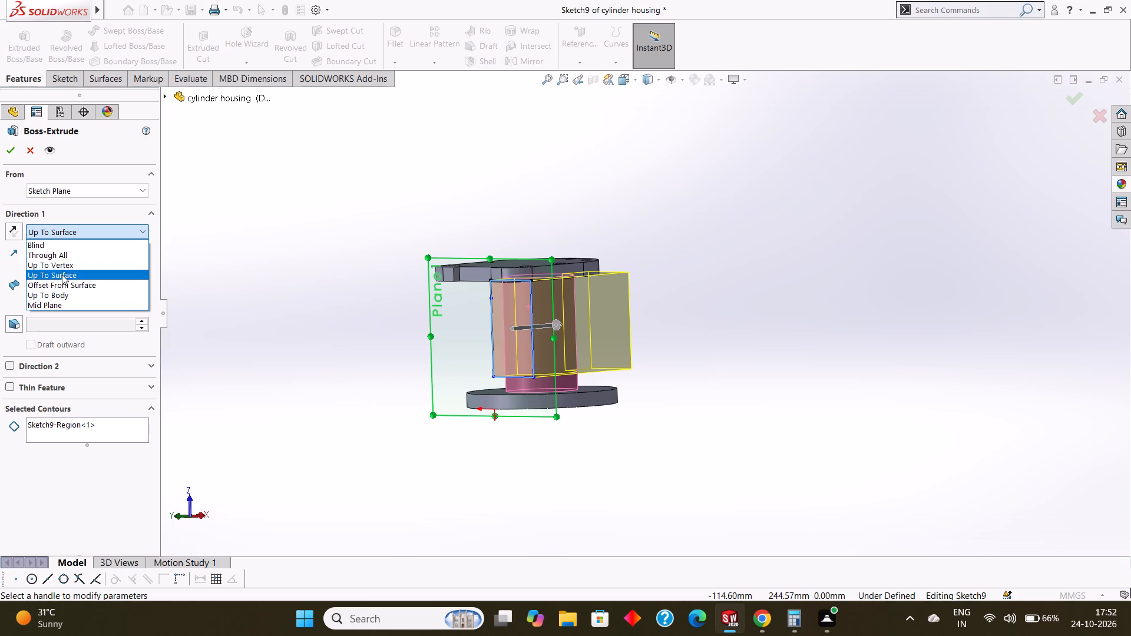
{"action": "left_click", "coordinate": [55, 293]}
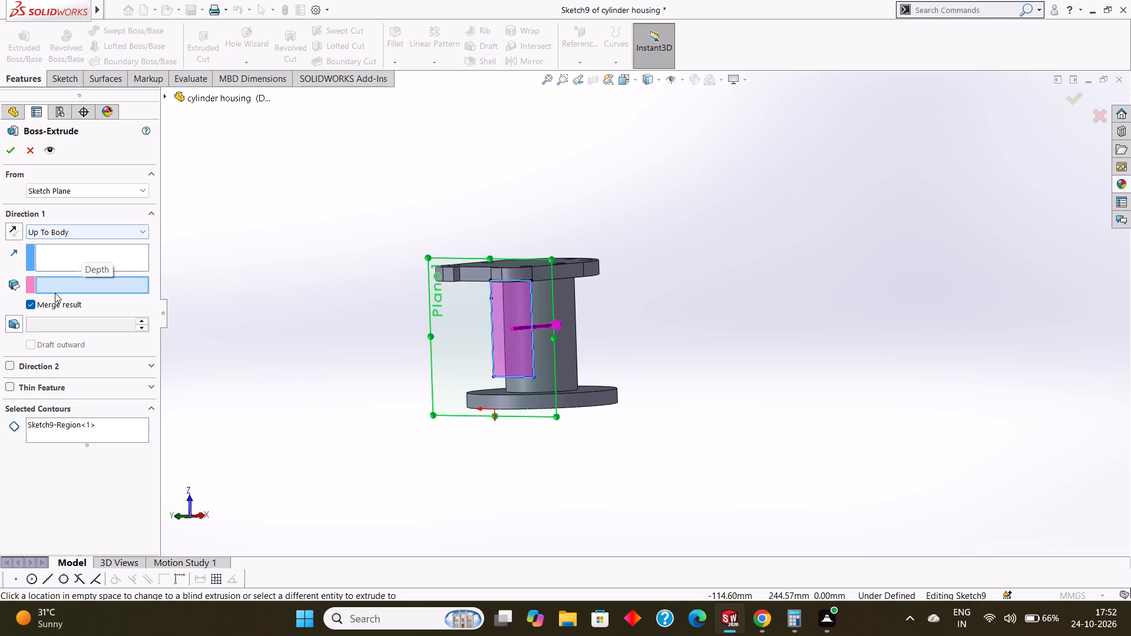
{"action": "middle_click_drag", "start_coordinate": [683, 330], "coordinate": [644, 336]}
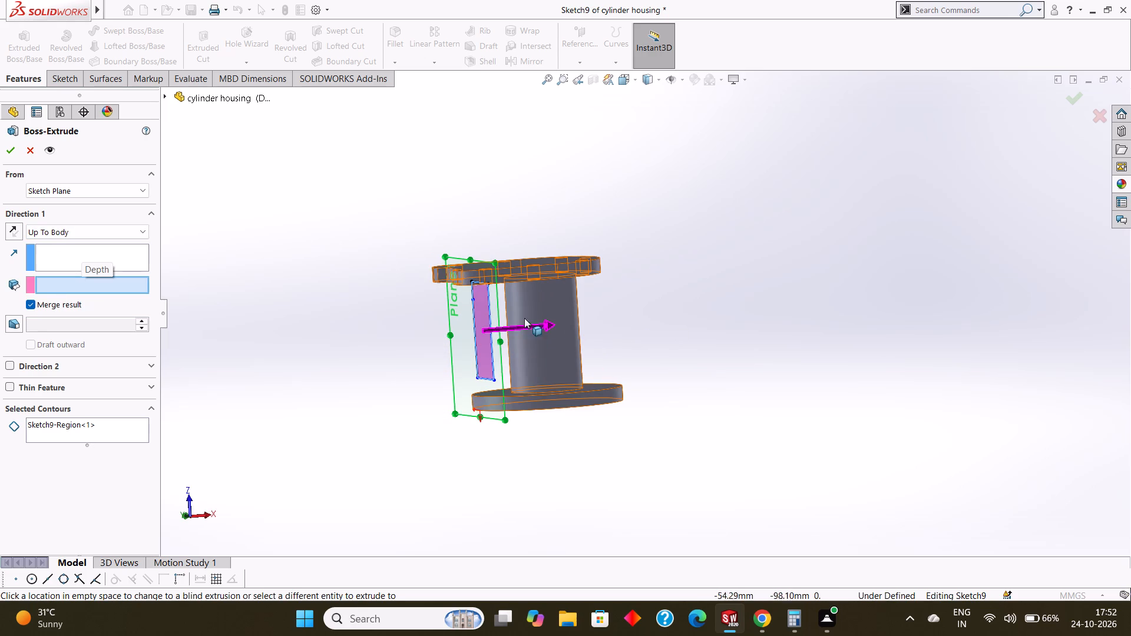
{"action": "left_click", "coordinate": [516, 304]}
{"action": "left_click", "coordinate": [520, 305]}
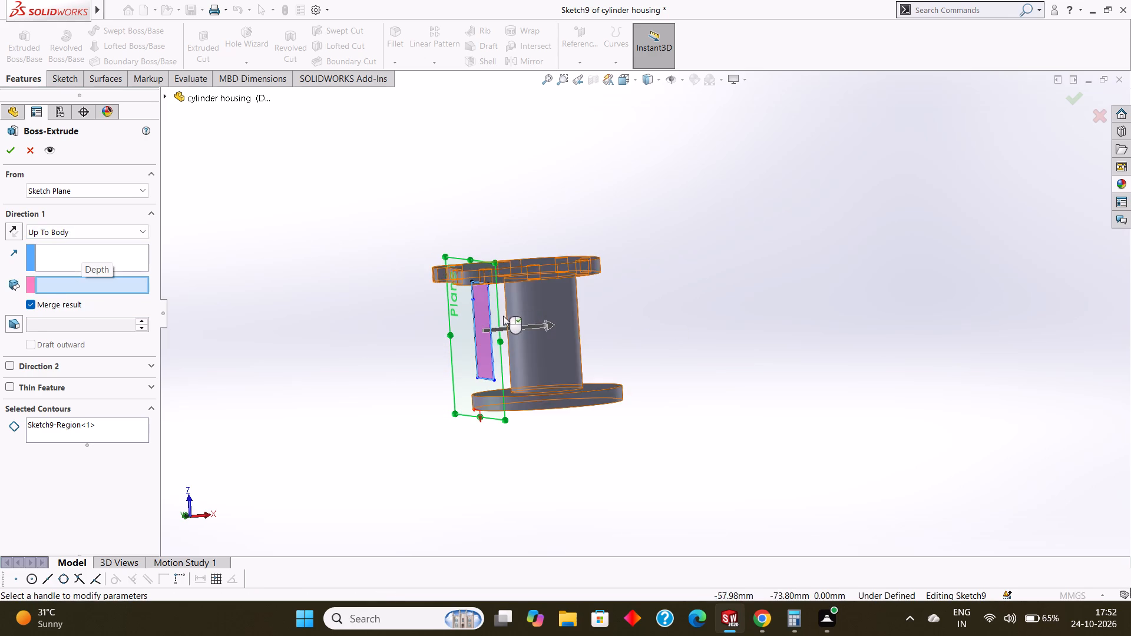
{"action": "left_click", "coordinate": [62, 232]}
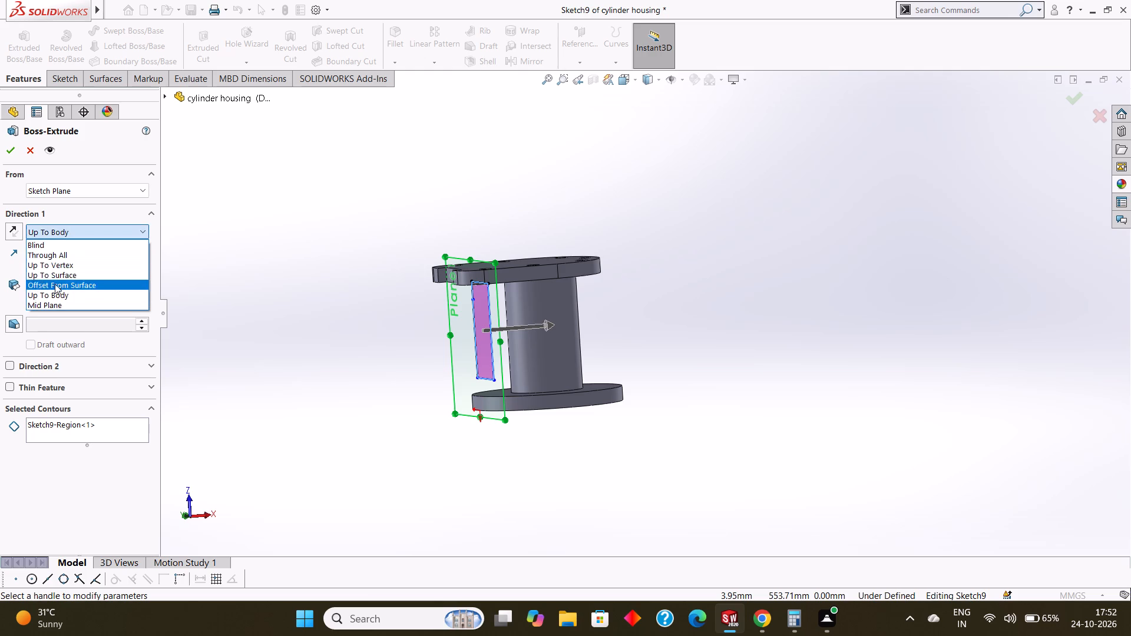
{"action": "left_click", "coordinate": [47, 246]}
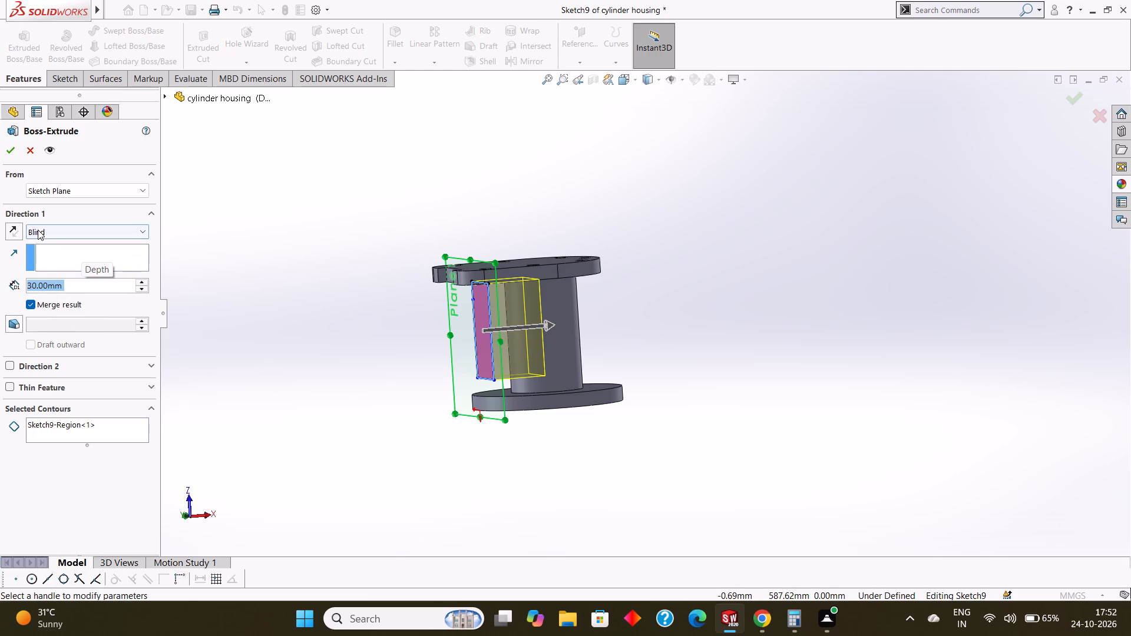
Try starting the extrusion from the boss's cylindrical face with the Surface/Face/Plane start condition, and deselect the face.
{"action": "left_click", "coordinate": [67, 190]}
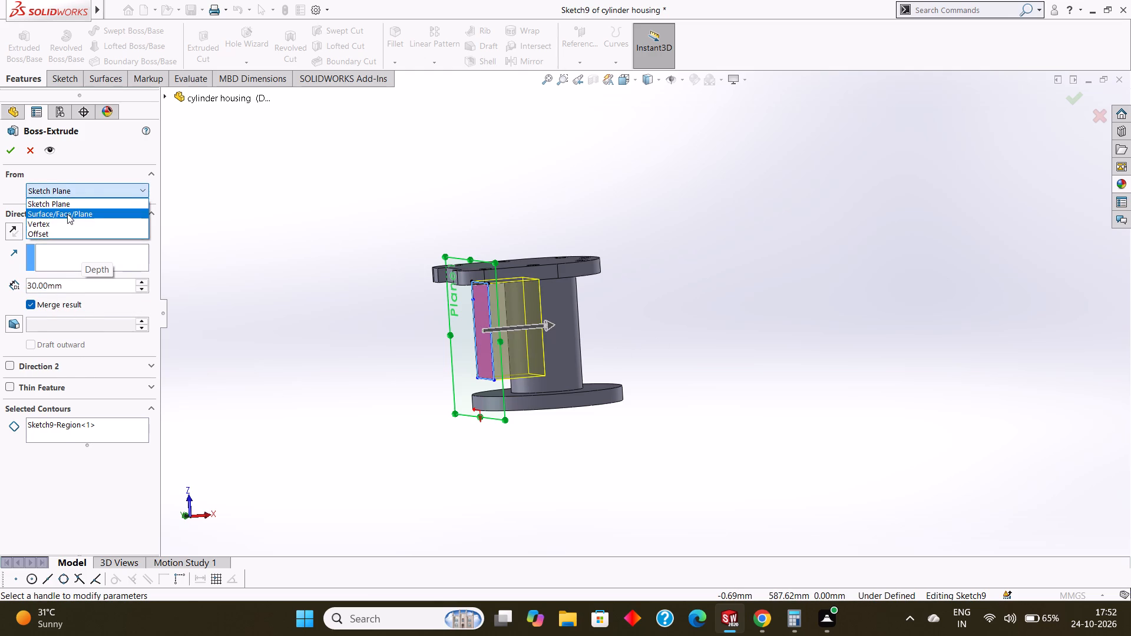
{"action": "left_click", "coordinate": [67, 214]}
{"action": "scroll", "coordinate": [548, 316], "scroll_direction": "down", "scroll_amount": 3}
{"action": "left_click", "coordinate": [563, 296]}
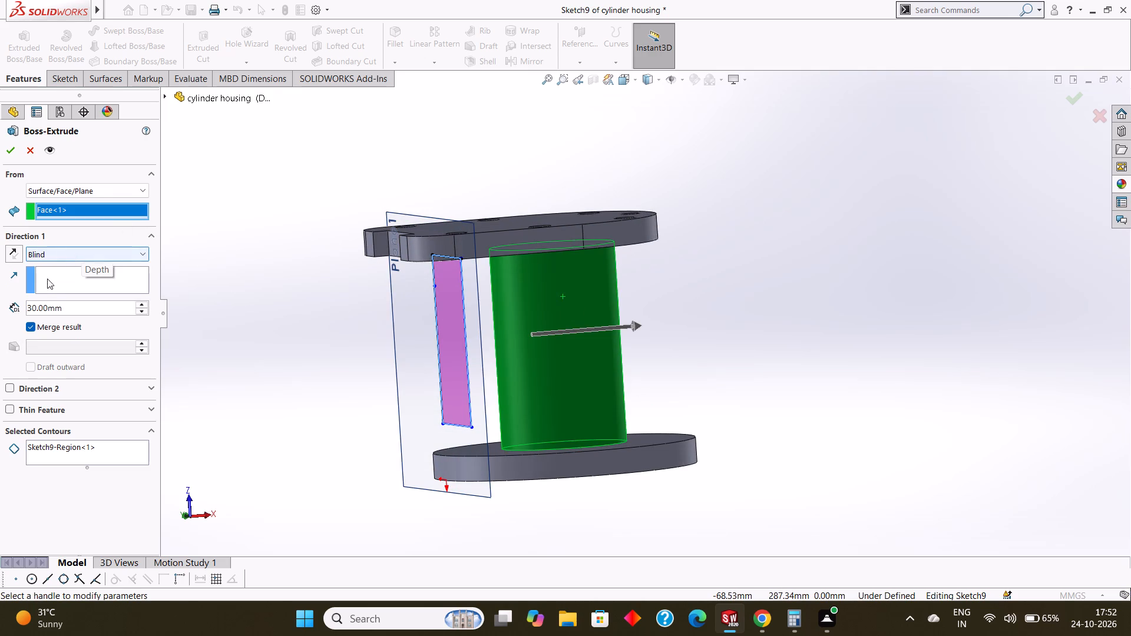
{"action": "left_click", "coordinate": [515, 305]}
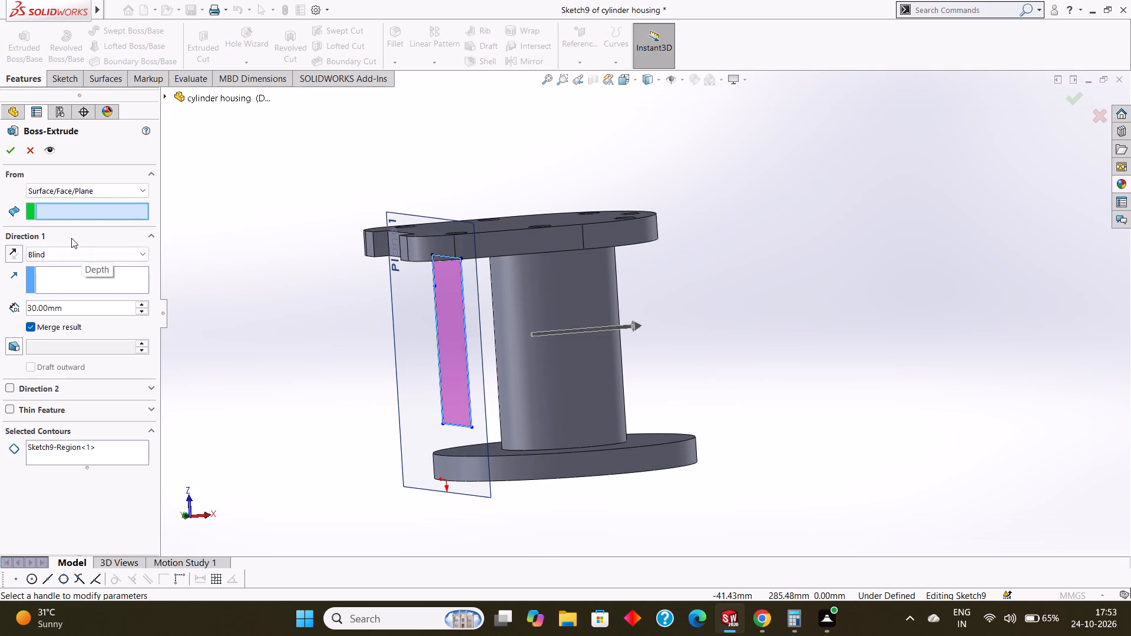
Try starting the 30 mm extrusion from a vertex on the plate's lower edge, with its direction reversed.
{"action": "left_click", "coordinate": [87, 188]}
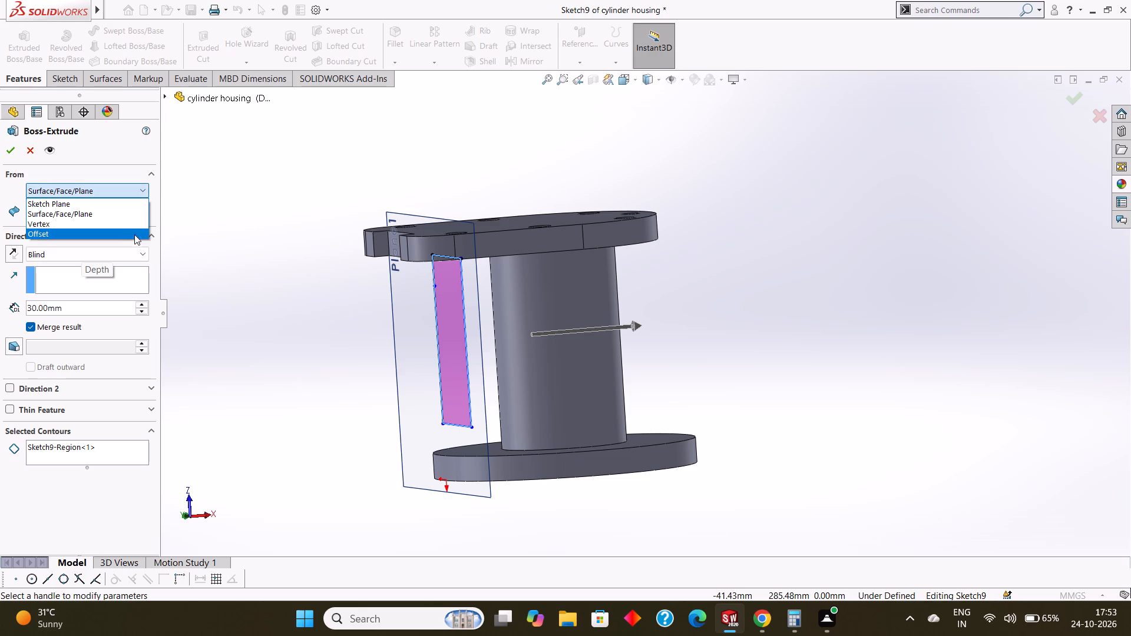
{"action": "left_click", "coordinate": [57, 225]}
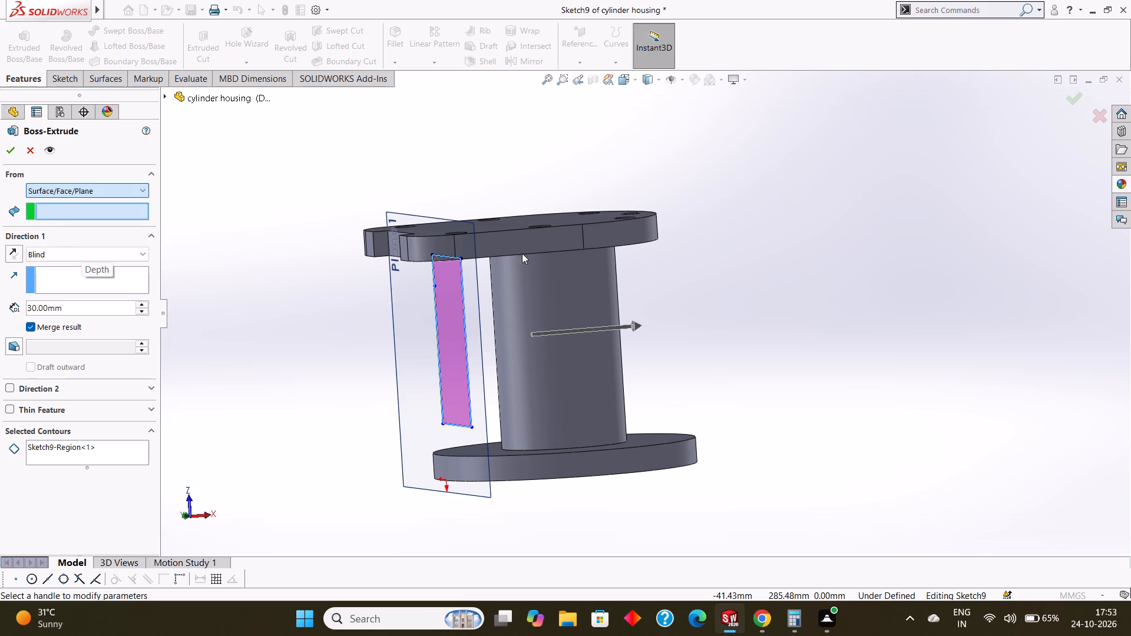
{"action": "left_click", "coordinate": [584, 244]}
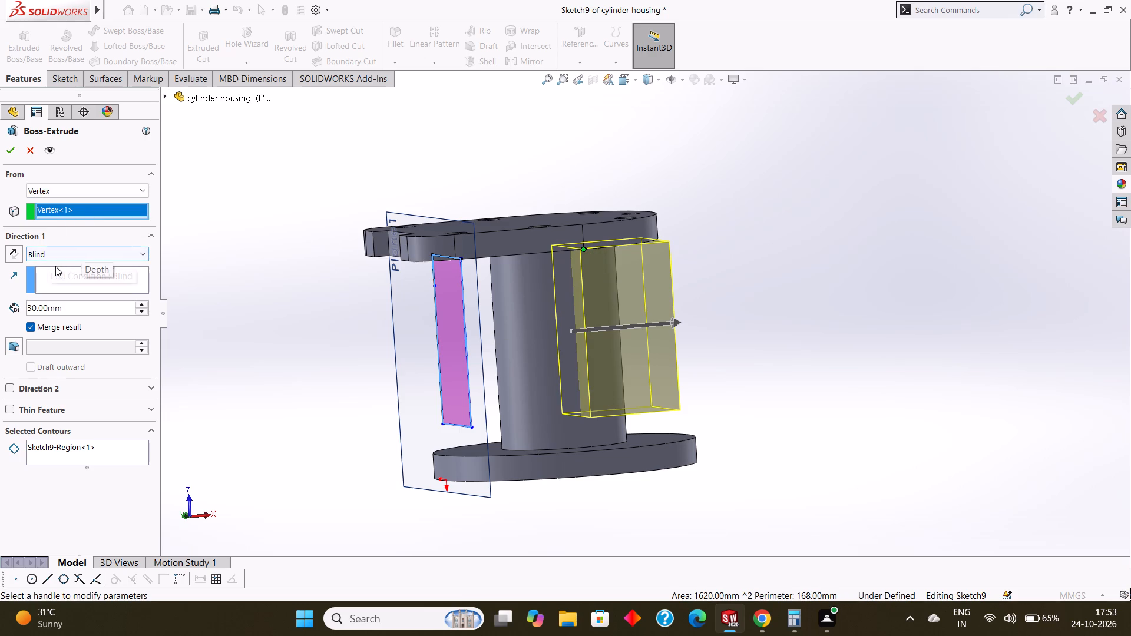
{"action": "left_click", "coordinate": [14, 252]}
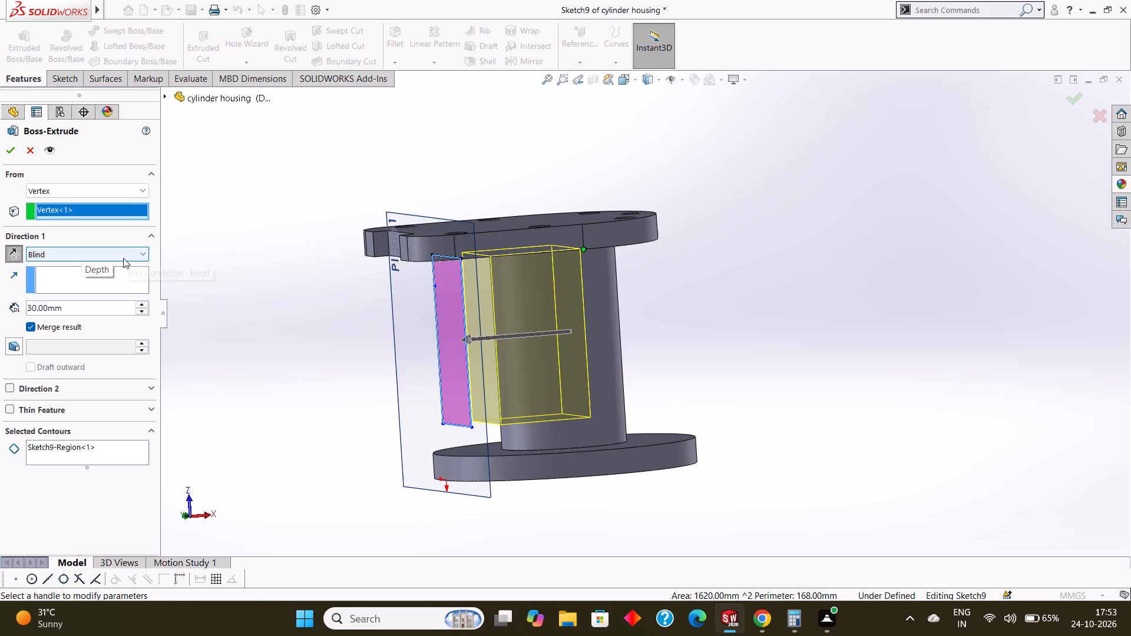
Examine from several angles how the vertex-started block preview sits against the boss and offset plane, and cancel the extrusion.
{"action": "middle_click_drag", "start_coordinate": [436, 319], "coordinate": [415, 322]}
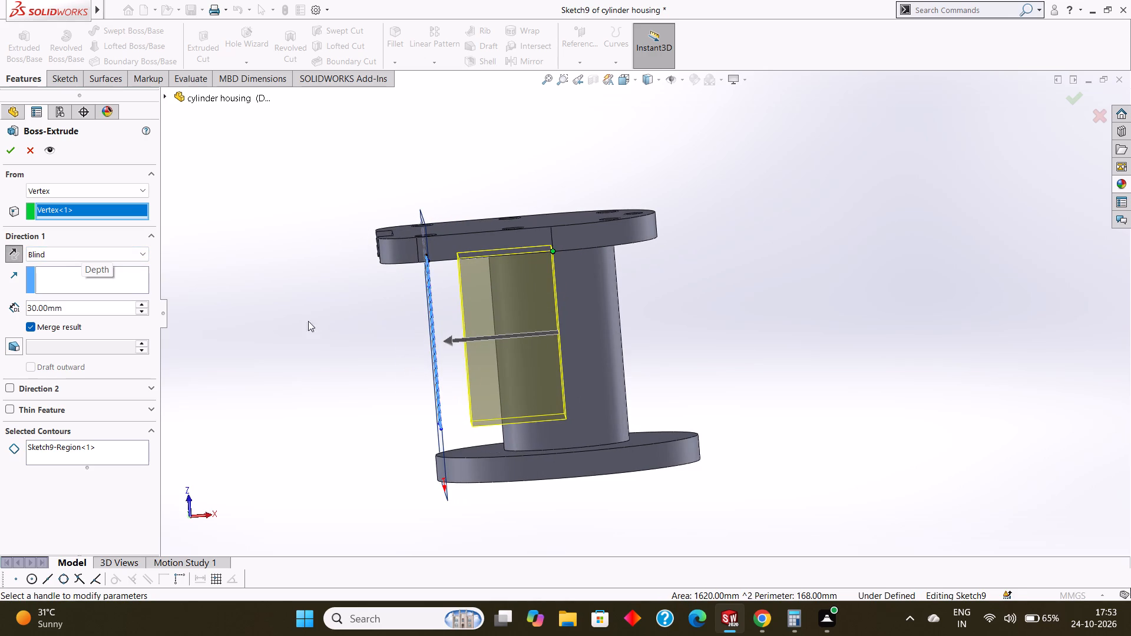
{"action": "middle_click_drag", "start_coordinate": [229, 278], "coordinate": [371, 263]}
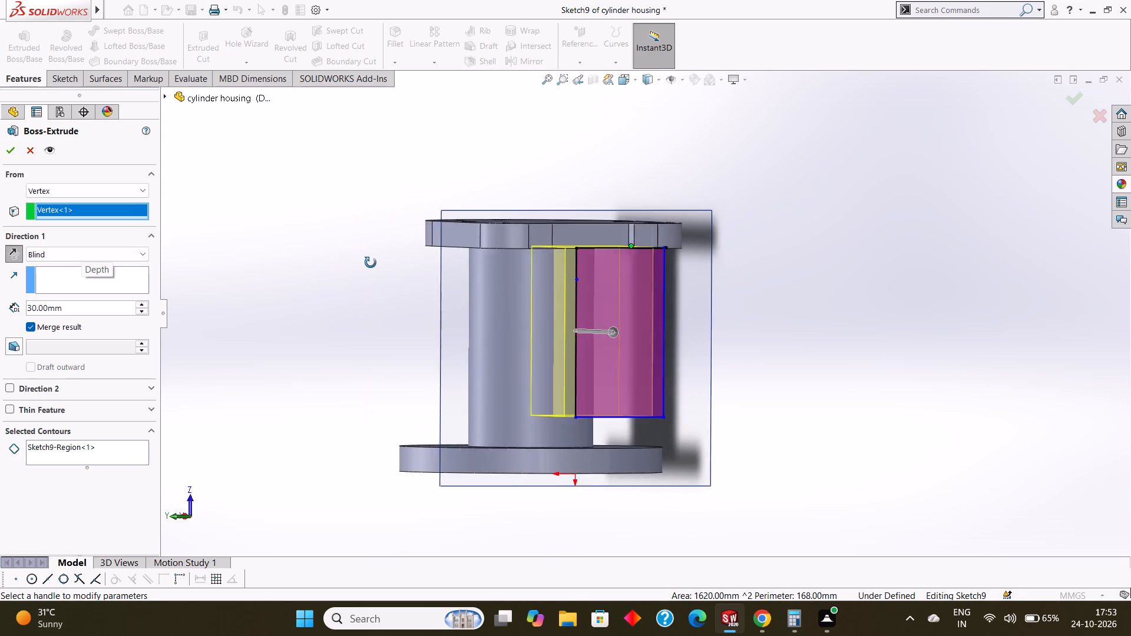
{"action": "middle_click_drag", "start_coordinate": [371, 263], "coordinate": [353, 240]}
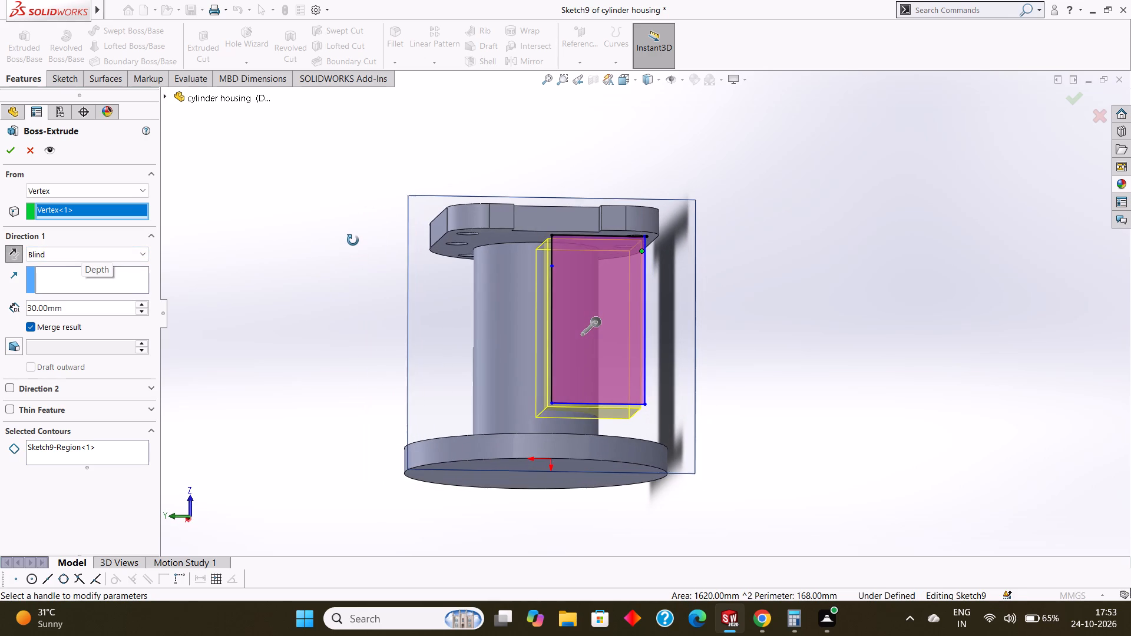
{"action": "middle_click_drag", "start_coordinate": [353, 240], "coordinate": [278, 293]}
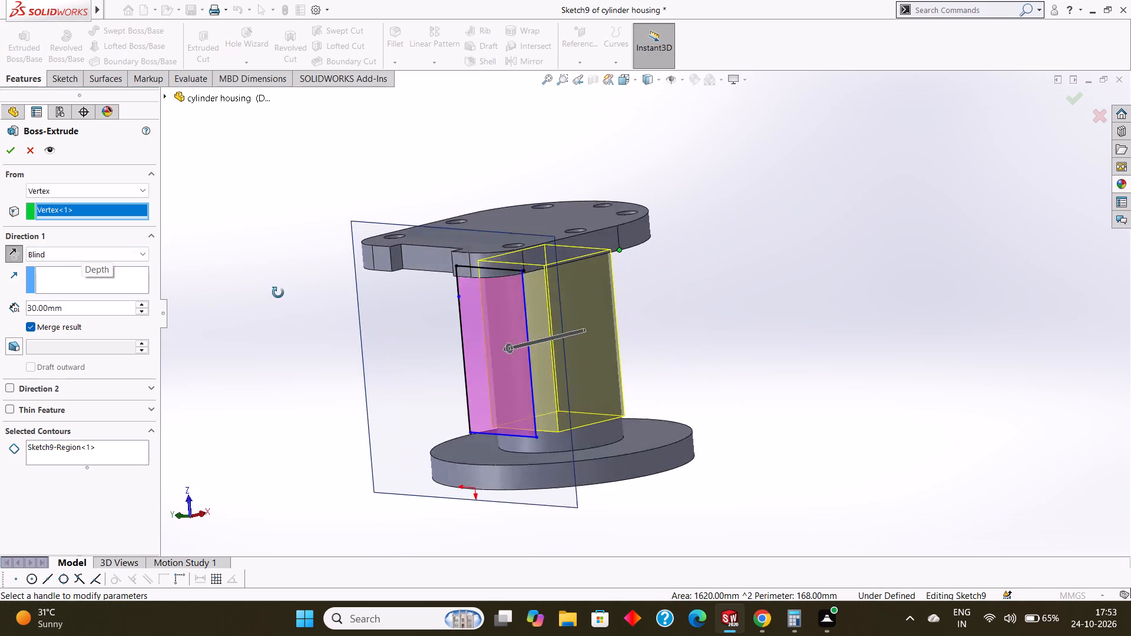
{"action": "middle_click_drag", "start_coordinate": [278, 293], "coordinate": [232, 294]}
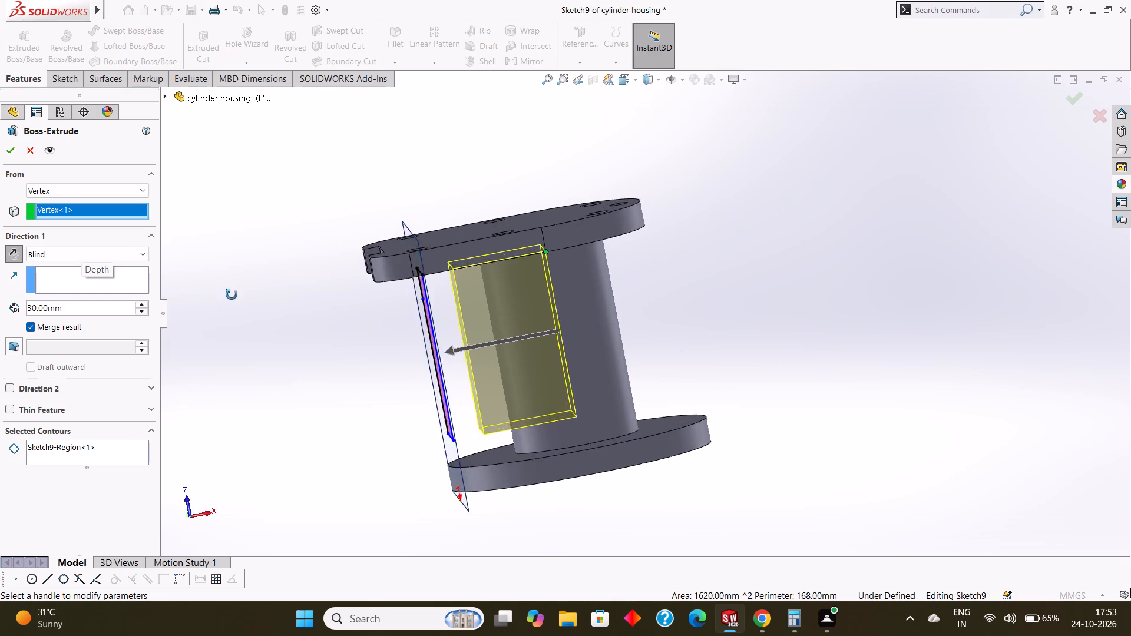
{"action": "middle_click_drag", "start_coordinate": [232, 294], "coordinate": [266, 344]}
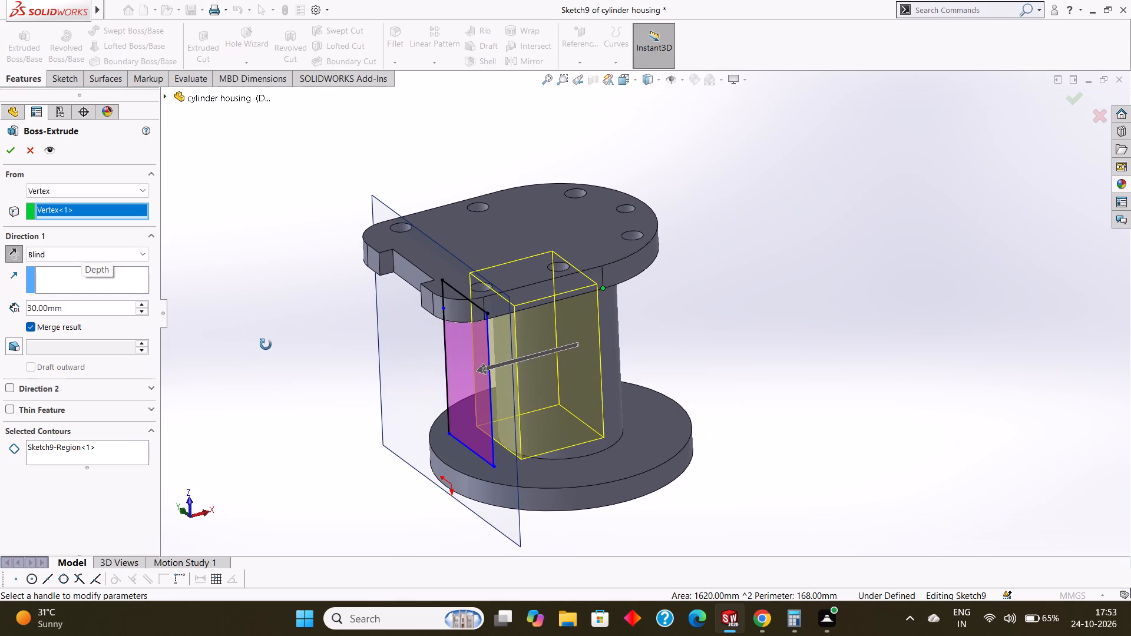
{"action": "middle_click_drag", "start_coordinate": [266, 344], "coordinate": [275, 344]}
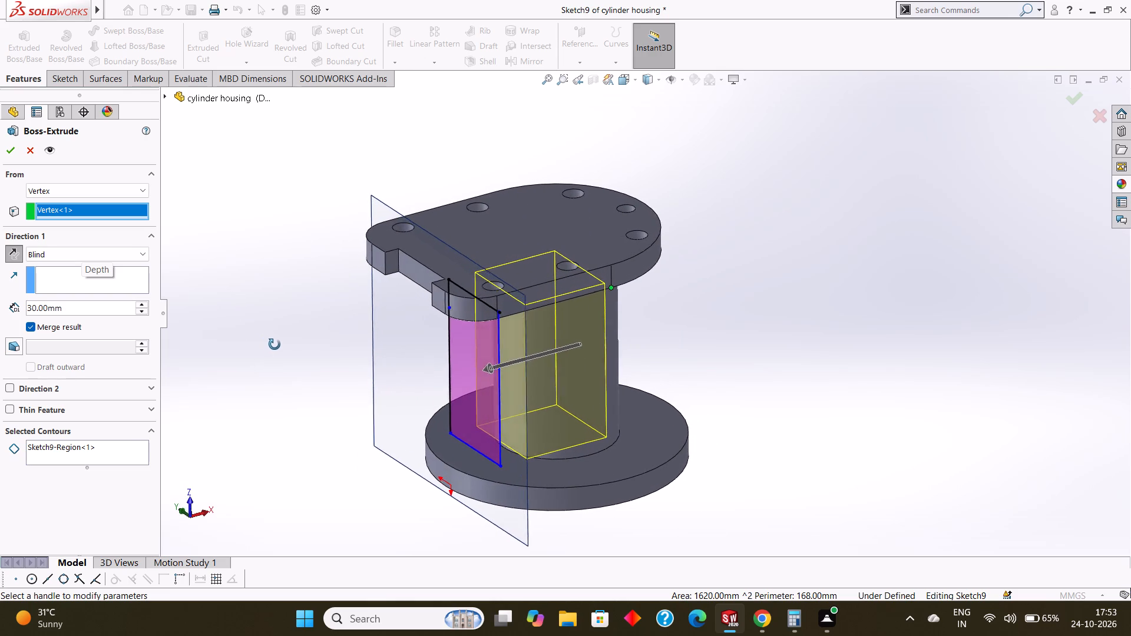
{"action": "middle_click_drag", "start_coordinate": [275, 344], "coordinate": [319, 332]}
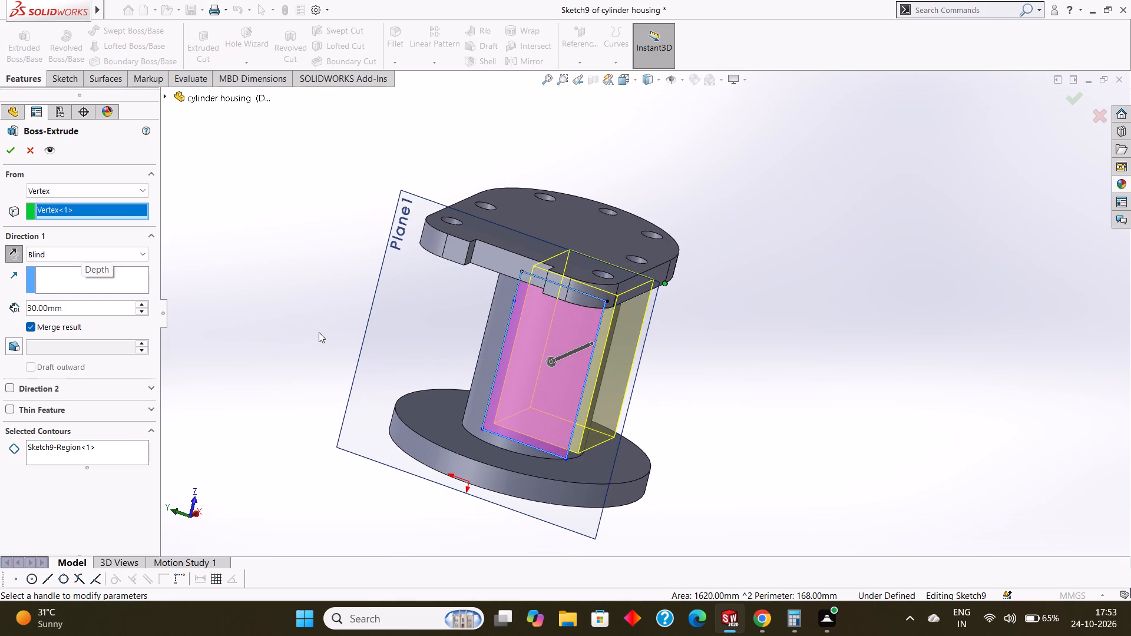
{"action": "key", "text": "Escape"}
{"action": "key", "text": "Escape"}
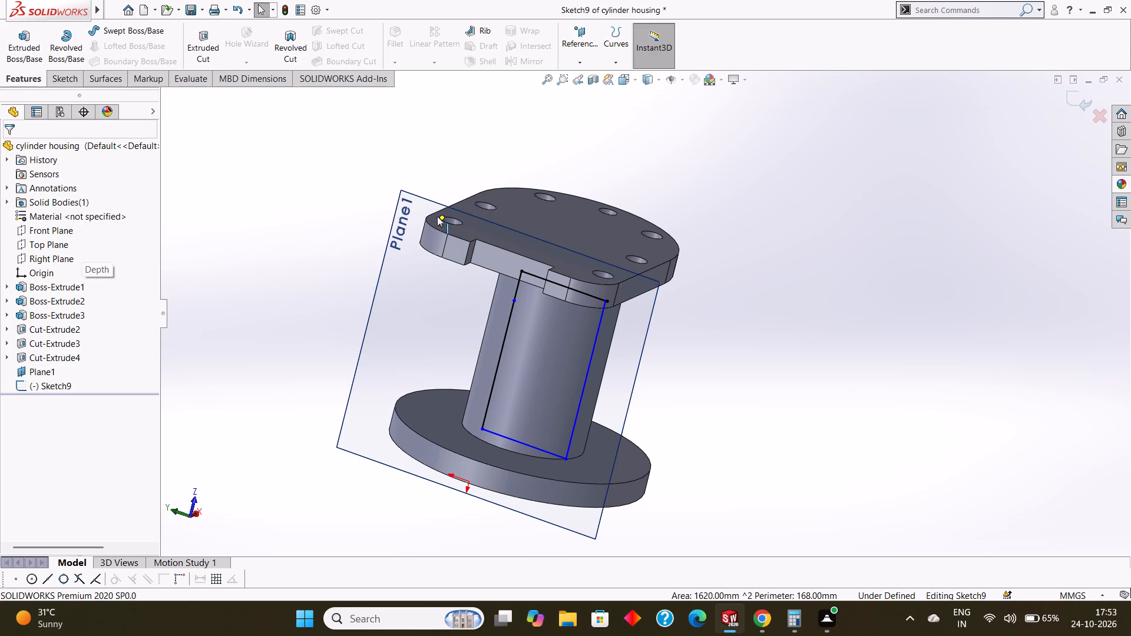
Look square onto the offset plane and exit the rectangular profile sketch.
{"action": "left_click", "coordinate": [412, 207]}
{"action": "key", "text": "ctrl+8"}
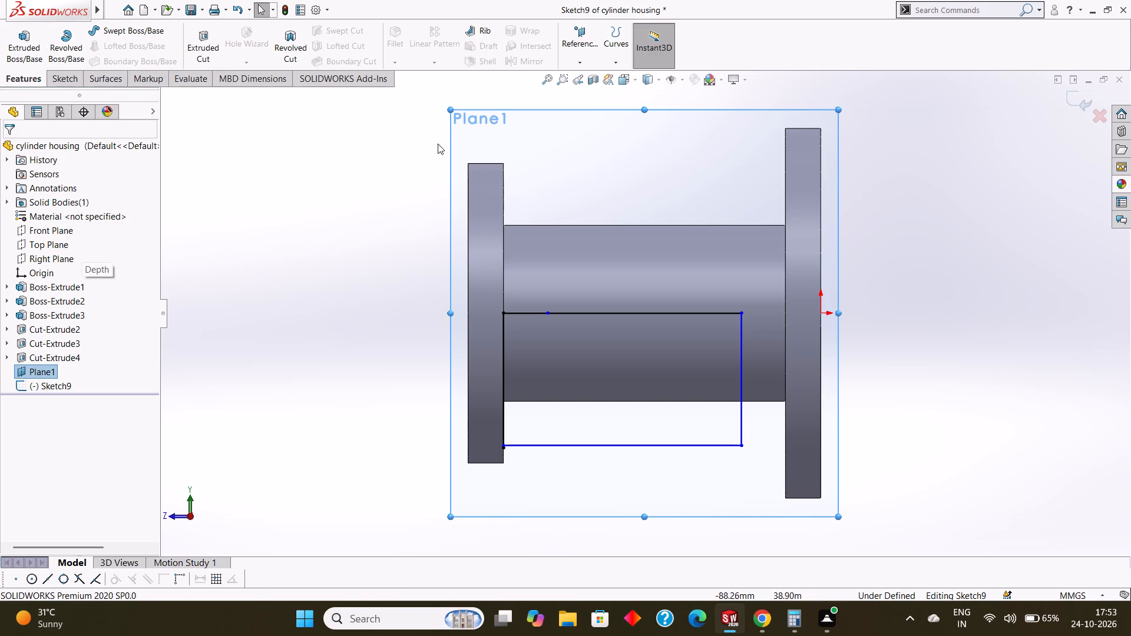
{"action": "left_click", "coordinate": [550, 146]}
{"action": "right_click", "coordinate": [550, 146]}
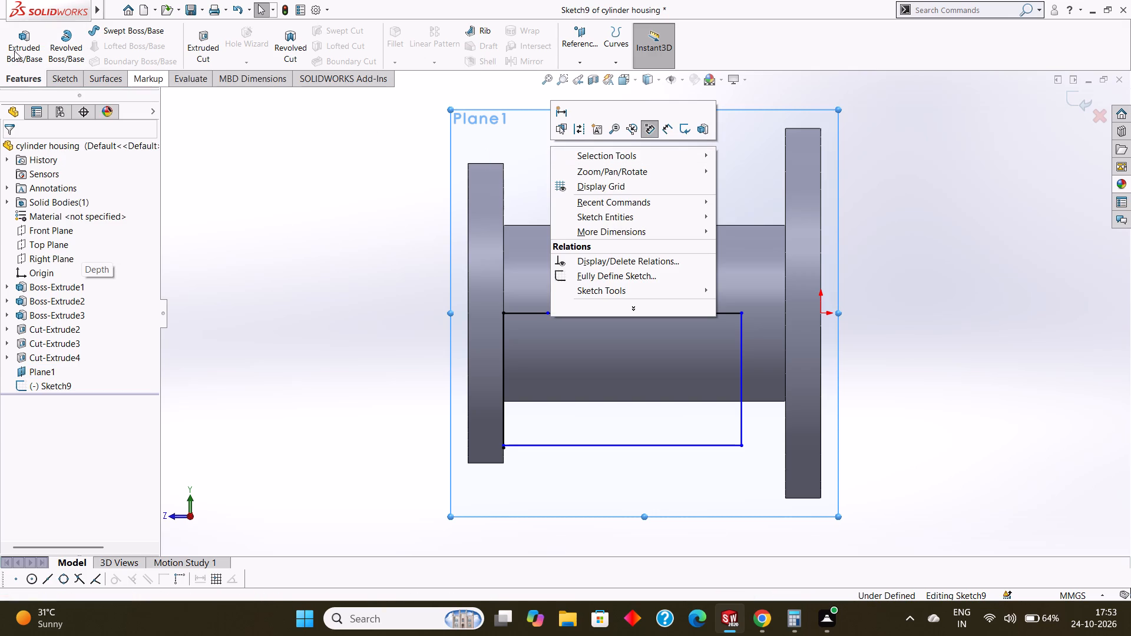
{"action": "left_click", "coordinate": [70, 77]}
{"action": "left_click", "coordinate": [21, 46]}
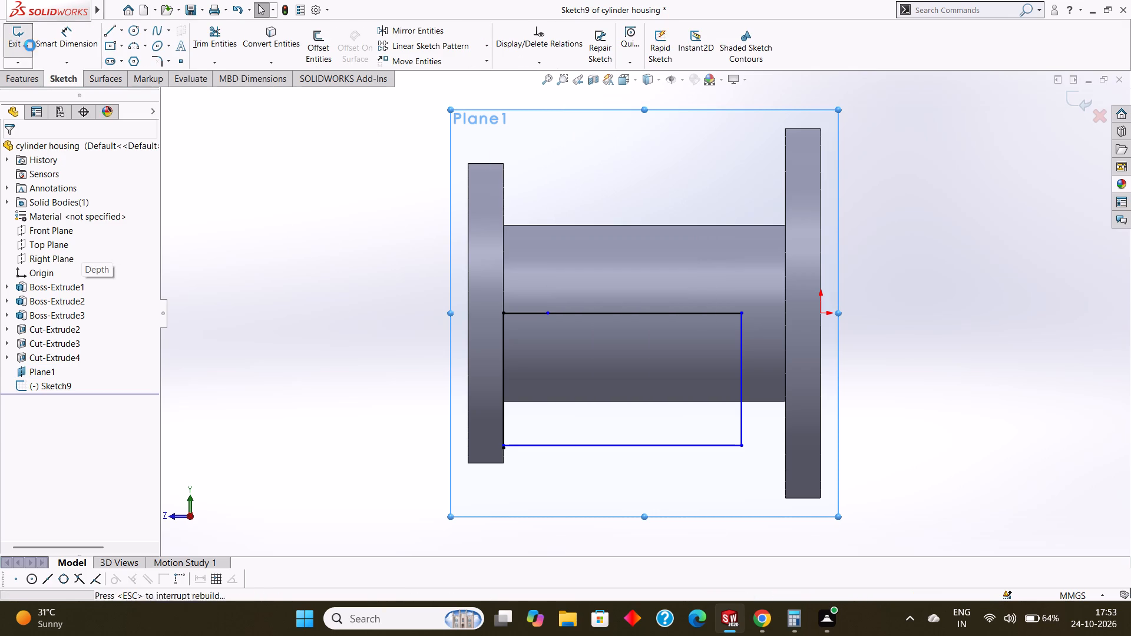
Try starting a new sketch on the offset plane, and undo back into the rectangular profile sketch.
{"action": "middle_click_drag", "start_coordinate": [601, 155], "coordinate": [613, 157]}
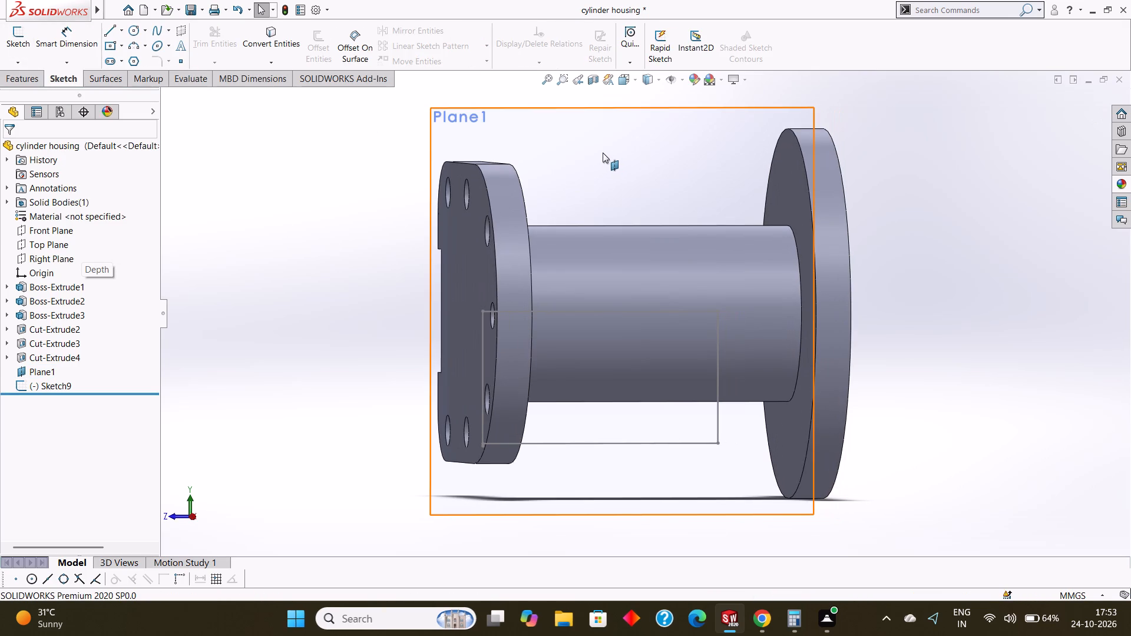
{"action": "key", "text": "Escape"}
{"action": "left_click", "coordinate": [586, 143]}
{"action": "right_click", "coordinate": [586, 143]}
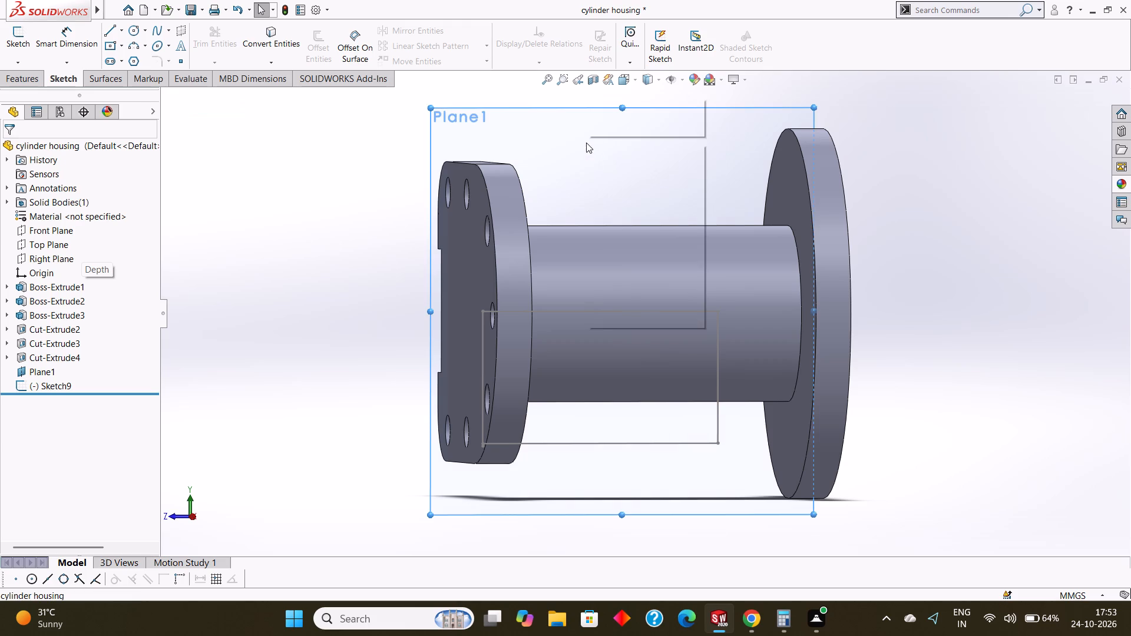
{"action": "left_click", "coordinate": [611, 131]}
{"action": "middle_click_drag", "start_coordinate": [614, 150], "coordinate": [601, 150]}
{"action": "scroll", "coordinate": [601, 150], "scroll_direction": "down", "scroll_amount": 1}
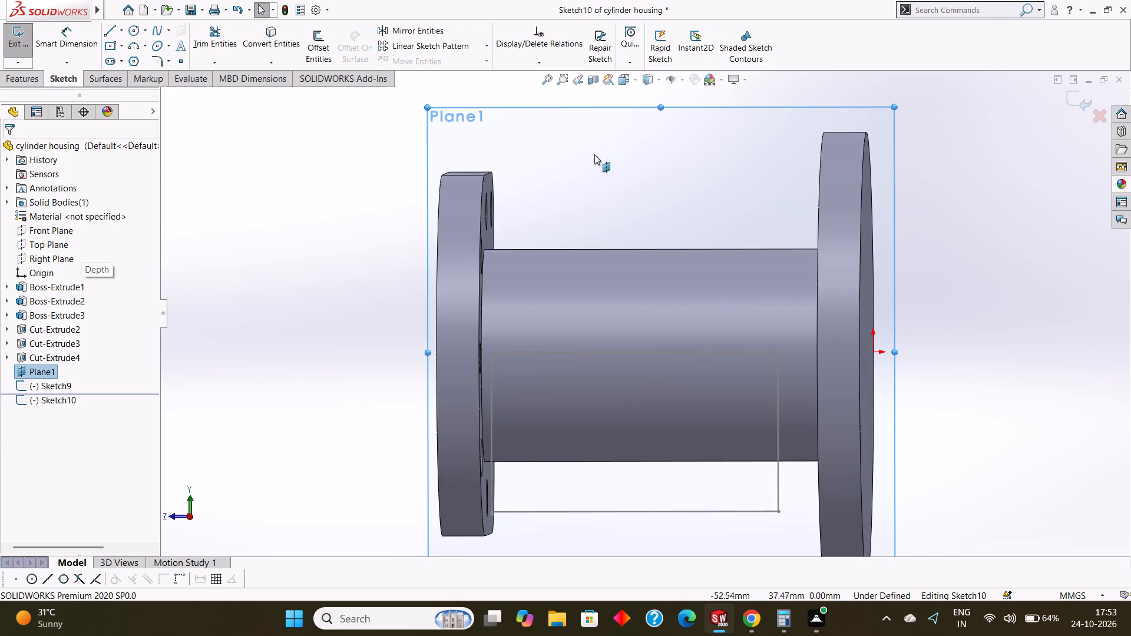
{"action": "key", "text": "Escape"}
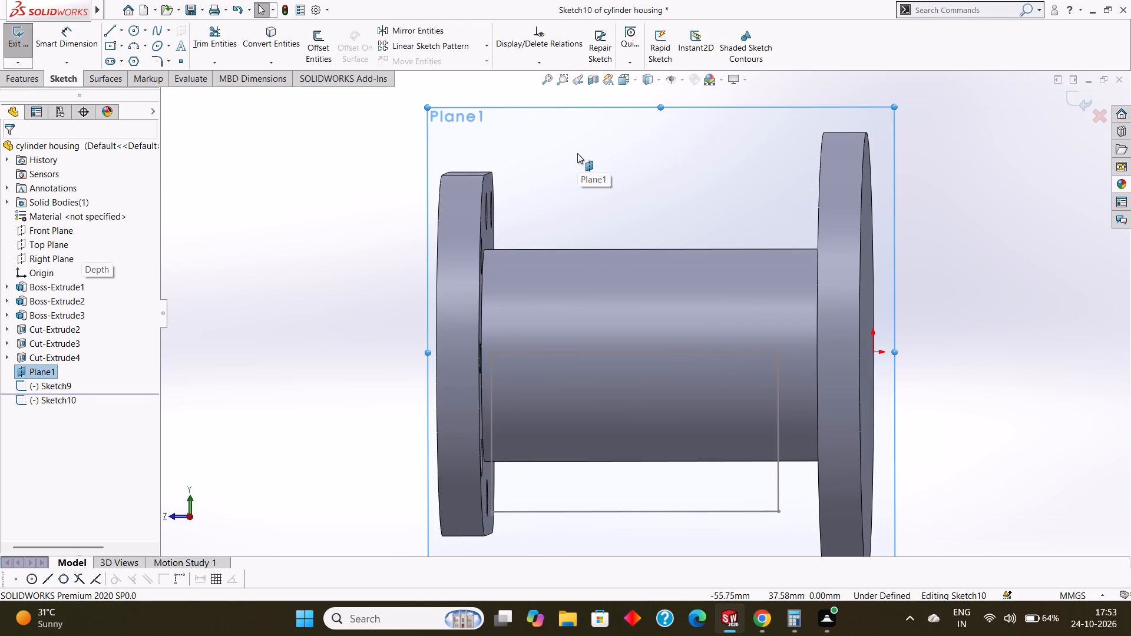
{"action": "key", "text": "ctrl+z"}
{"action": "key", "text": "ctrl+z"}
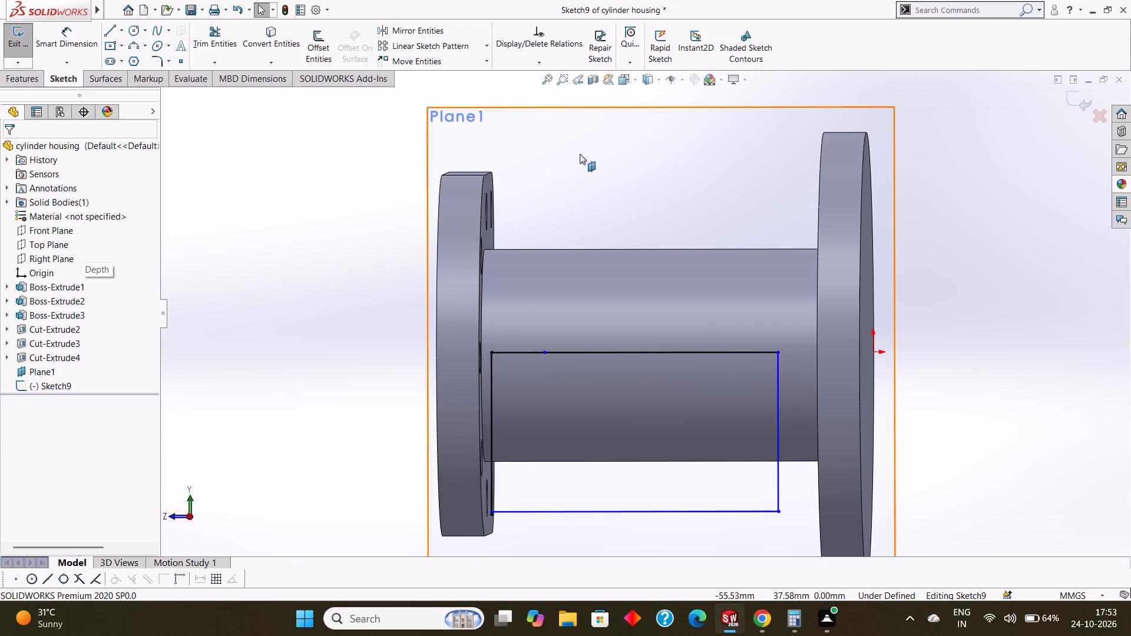
Draw the left, top and right lines of a 54 by 30 mm rectangle directly above the existing one in the offset-plane sketch.
{"action": "left_click", "coordinate": [587, 160]}
{"action": "key", "text": "ctrl+8"}
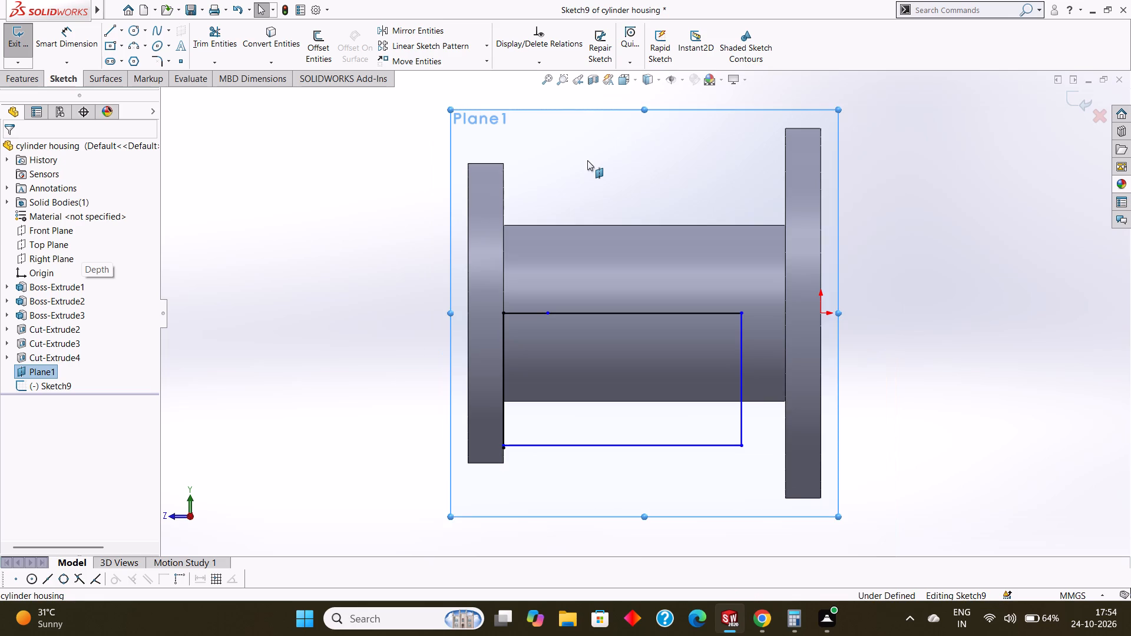
{"action": "left_click", "coordinate": [108, 38]}
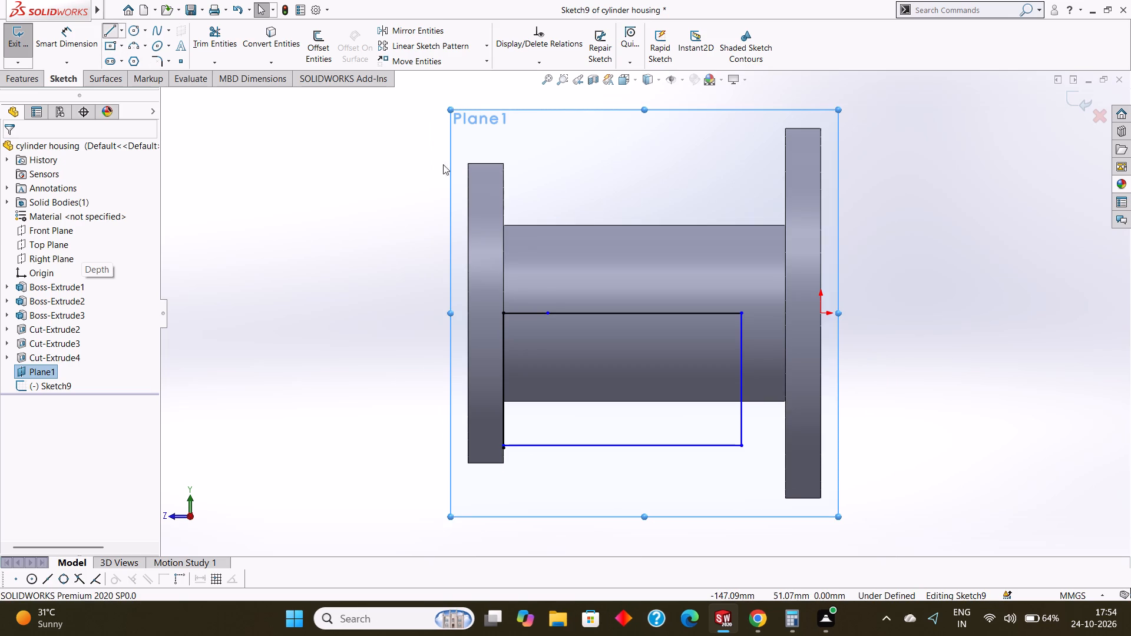
{"action": "left_click", "coordinate": [503, 313]}
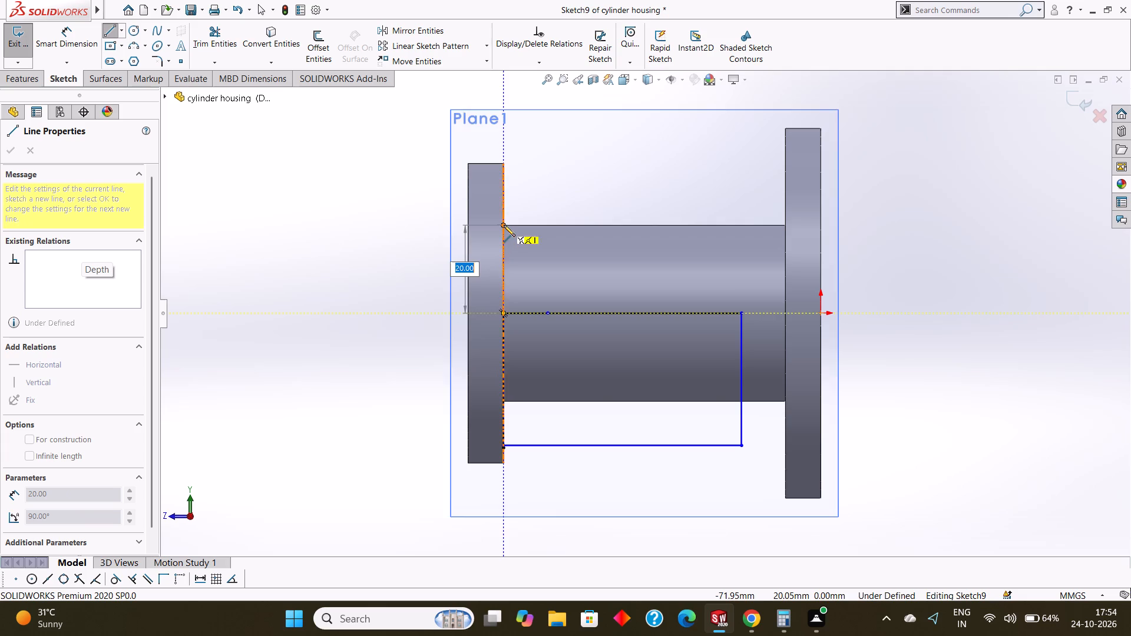
{"action": "type", "text": "30"}
{"action": "key", "text": "Return"}
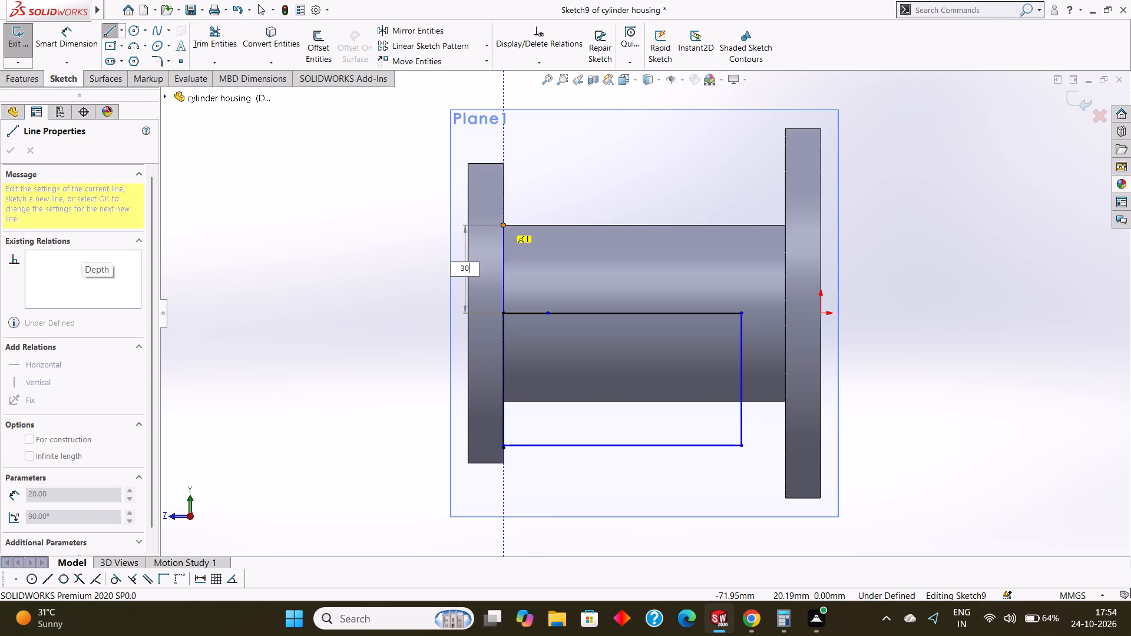
{"action": "left_click", "coordinate": [743, 178]}
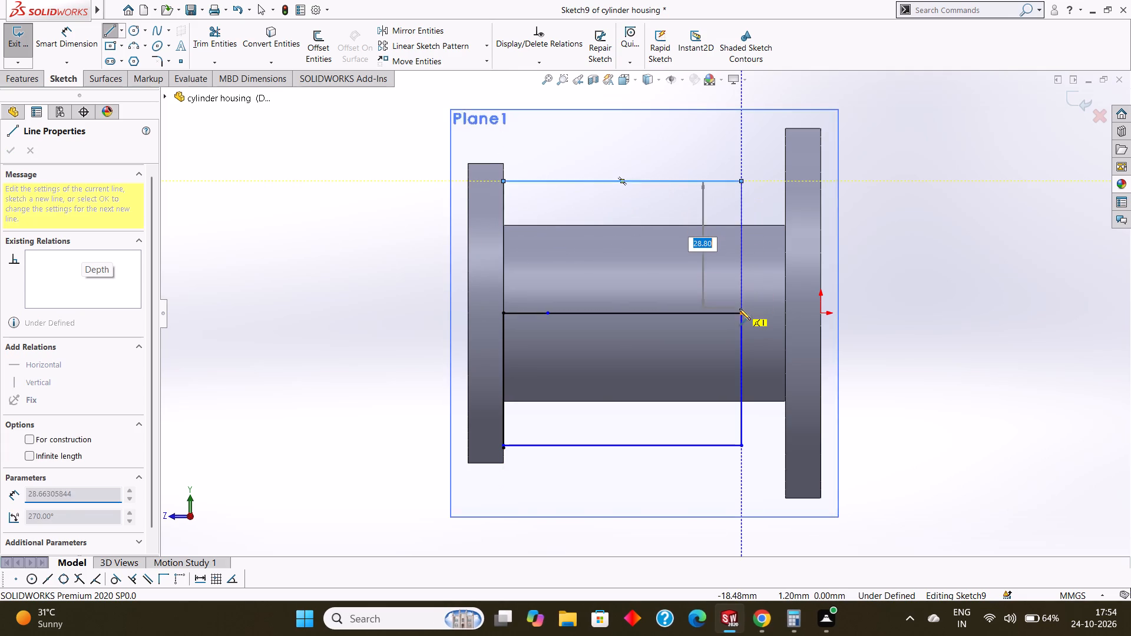
{"action": "left_click", "coordinate": [739, 312]}
{"action": "key", "text": "Escape"}
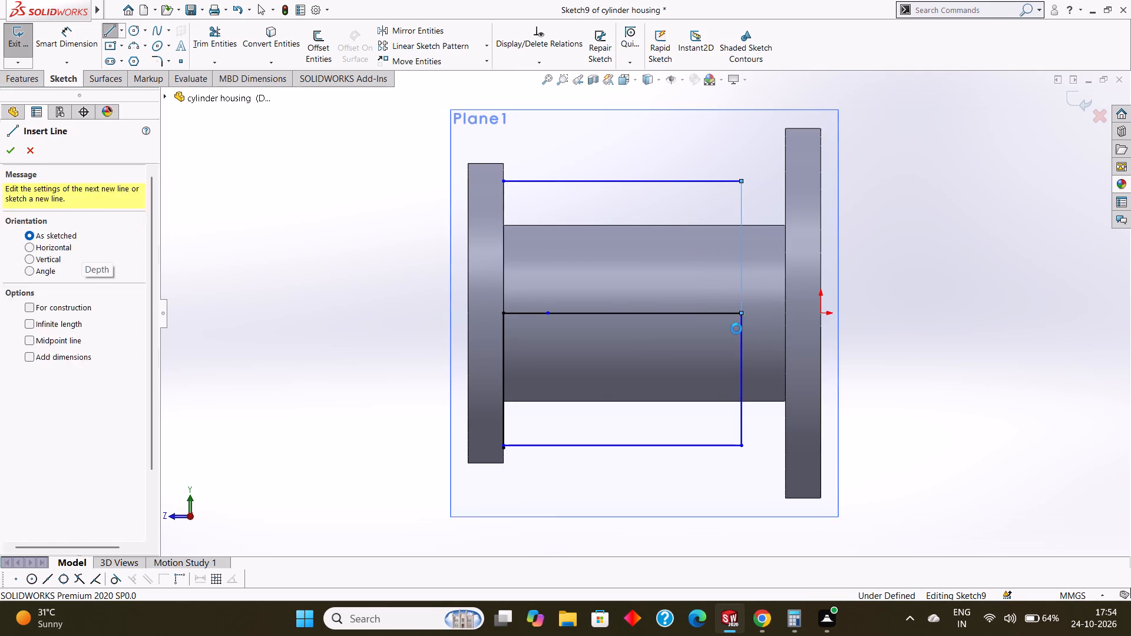
{"action": "key", "text": "Escape"}
Trim away the shared middle line between the two rectangles, leaving one closed outline.
{"action": "left_click", "coordinate": [206, 34]}
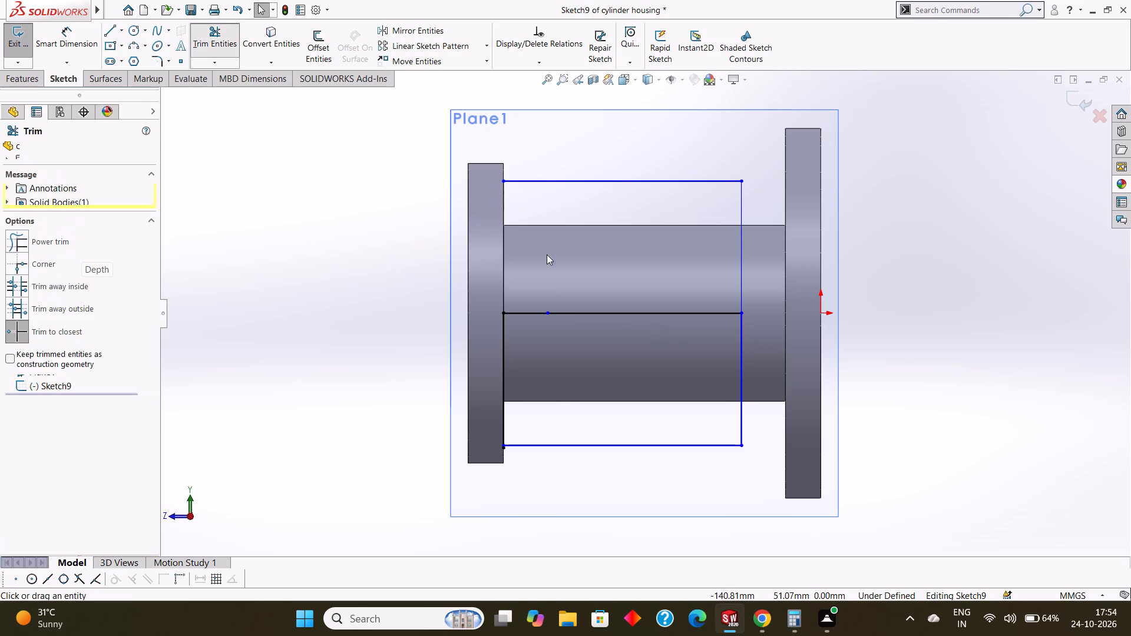
{"action": "left_click", "coordinate": [586, 313]}
{"action": "left_click", "coordinate": [535, 312]}
{"action": "left_click", "coordinate": [598, 313]}
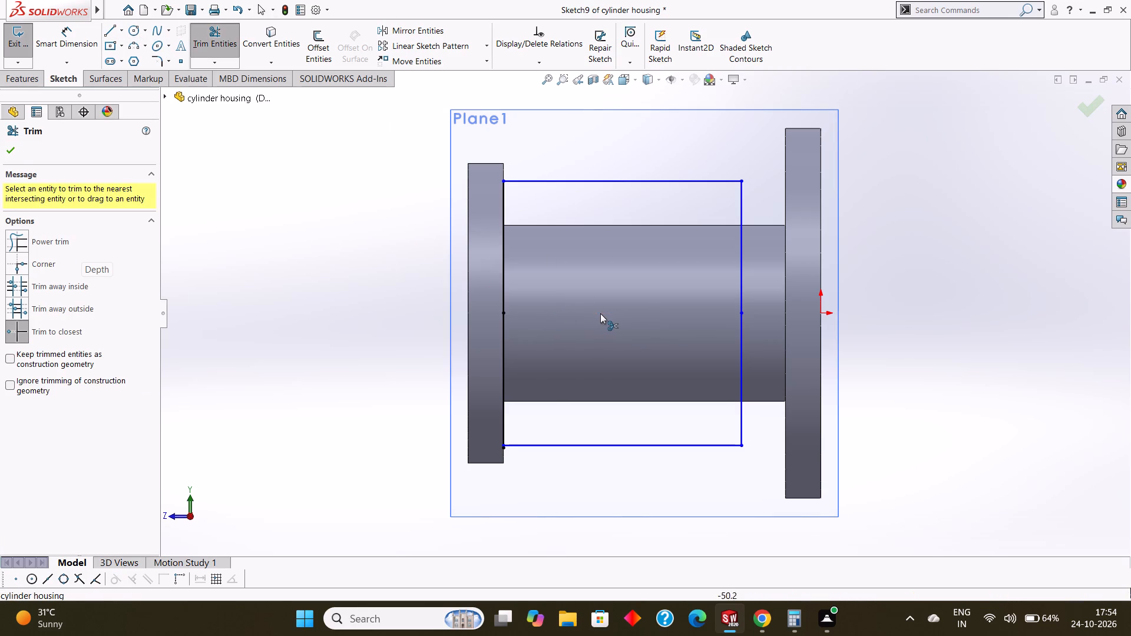
{"action": "key", "text": "Escape"}
Extrude the combined rectangular region as a blind 30 mm boss from the sketch plane toward the cylinder, merged with the body.
{"action": "left_click", "coordinate": [27, 81]}
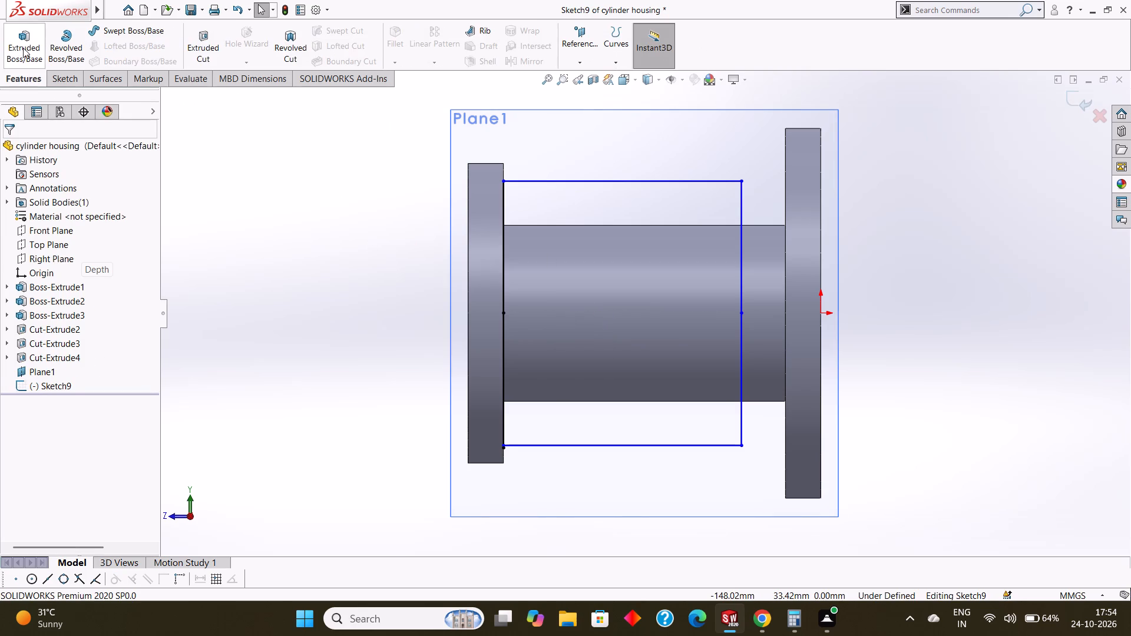
{"action": "left_click", "coordinate": [23, 48]}
{"action": "middle_click_drag", "start_coordinate": [281, 194], "coordinate": [358, 154]}
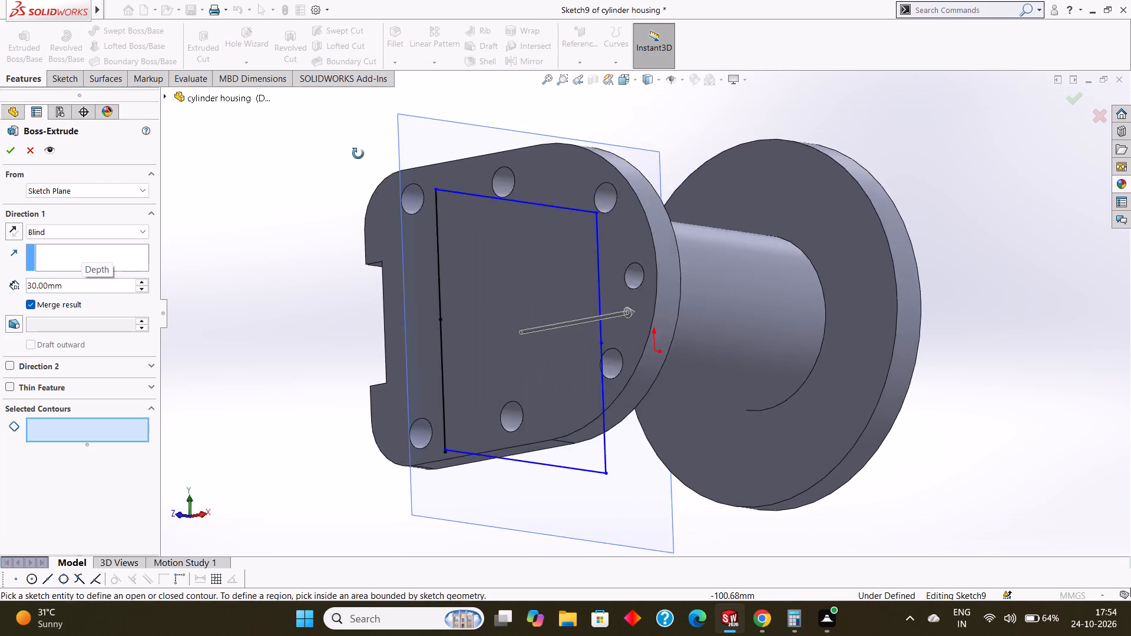
{"action": "middle_click_drag", "start_coordinate": [358, 154], "coordinate": [382, 67]}
{"action": "middle_click_drag", "start_coordinate": [319, 218], "coordinate": [319, 147]}
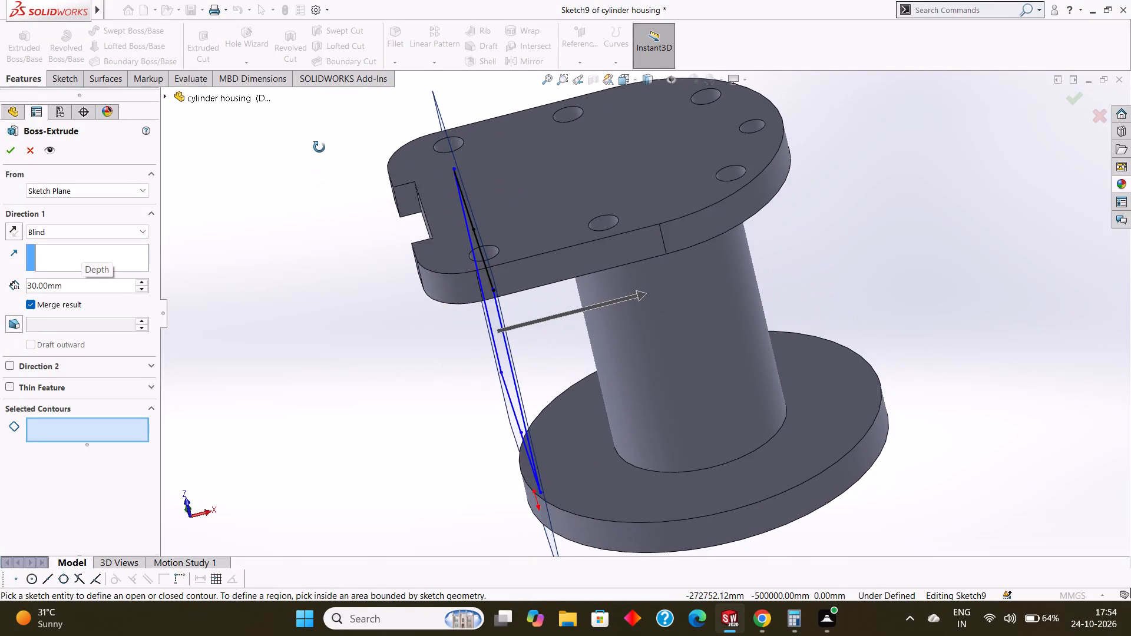
{"action": "middle_click_drag", "start_coordinate": [319, 147], "coordinate": [323, 131]}
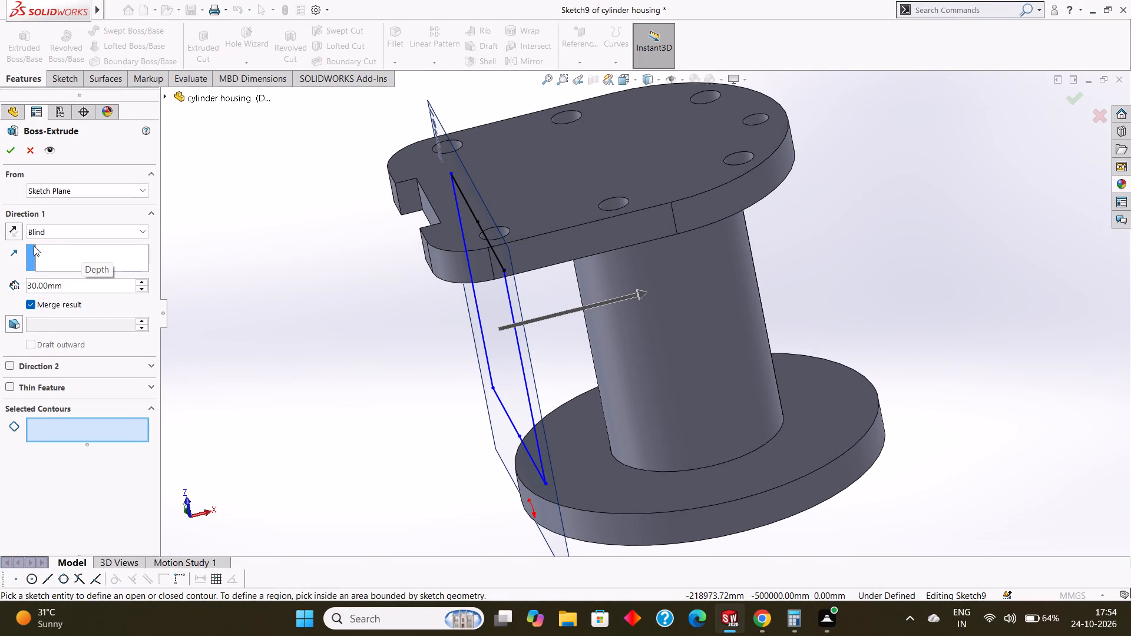
{"action": "left_click", "coordinate": [74, 283]}
{"action": "left_click_drag", "start_coordinate": [79, 284], "coordinate": [12, 283]}
{"action": "type", "text": "30"}
{"action": "key", "text": "Return"}
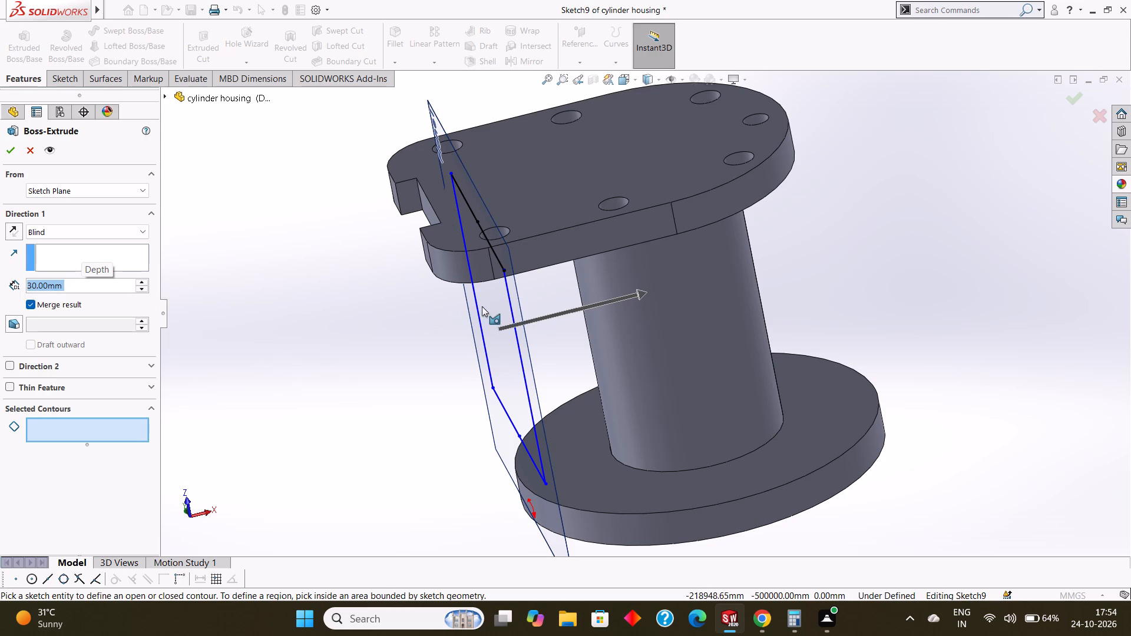
{"action": "left_click", "coordinate": [498, 312]}
{"action": "middle_click_drag", "start_coordinate": [507, 320], "coordinate": [556, 304]}
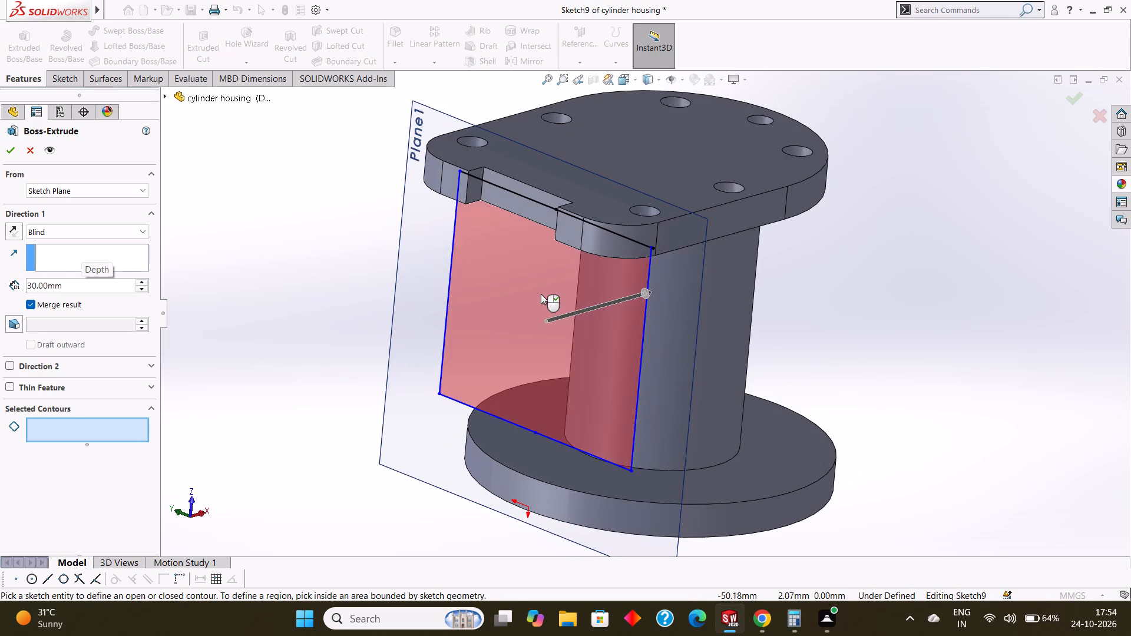
{"action": "left_click", "coordinate": [541, 294]}
{"action": "middle_click_drag", "start_coordinate": [677, 341], "coordinate": [611, 323]}
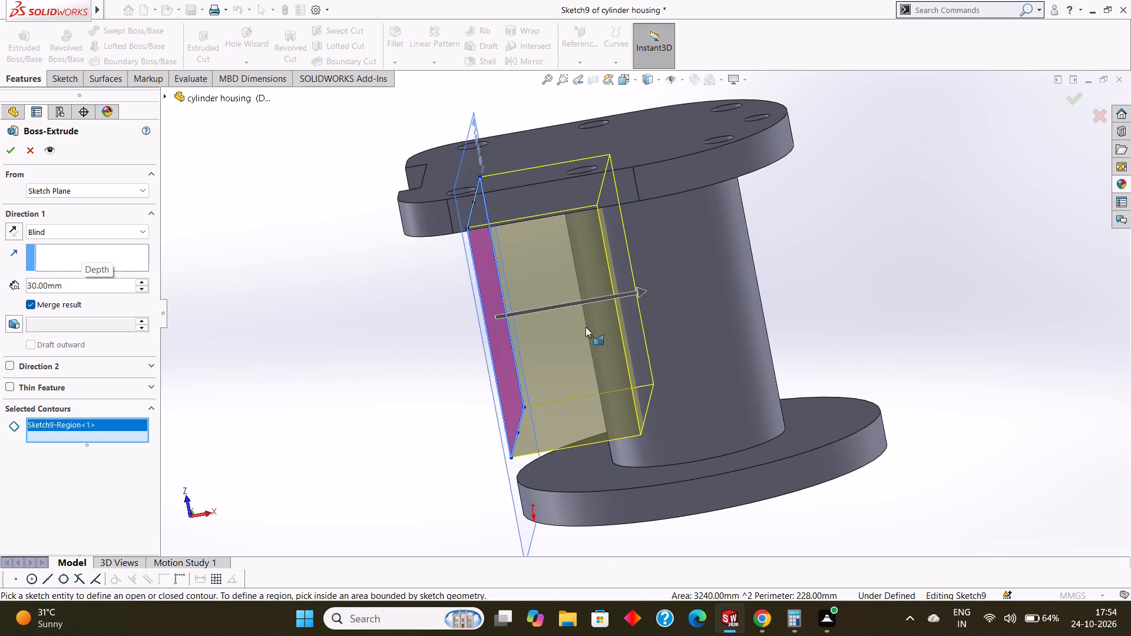
{"action": "scroll", "coordinate": [705, 326], "scroll_direction": "up", "scroll_amount": 1}
{"action": "middle_click_drag", "start_coordinate": [705, 326], "coordinate": [711, 326]}
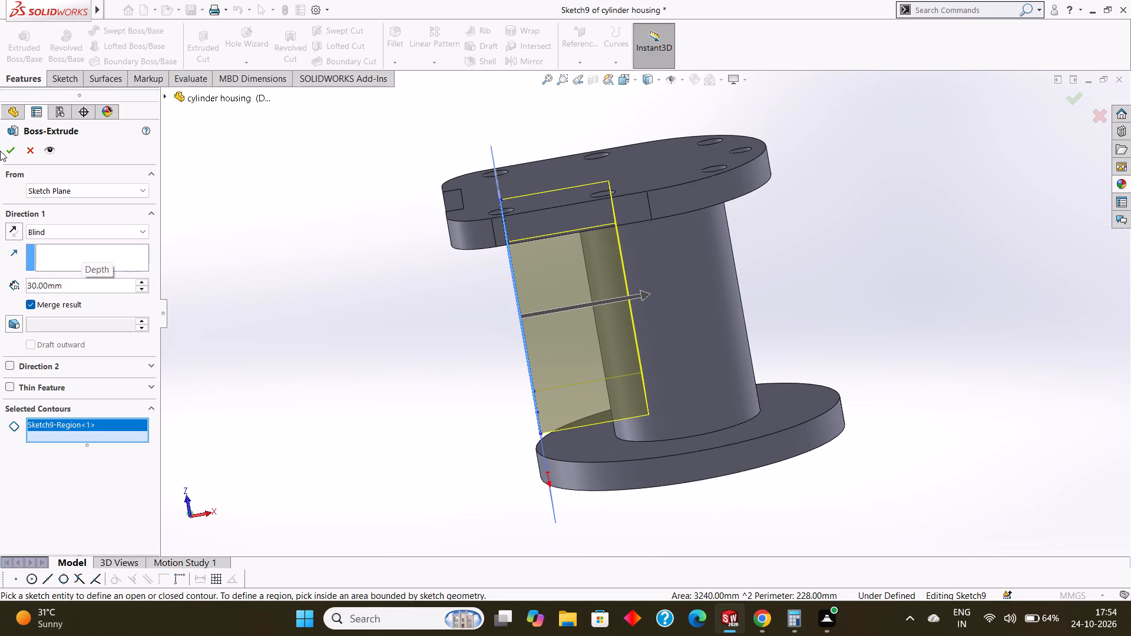
{"action": "left_click", "coordinate": [4, 150]}
Hide the offset plane Plane1.
{"action": "middle_click_drag", "start_coordinate": [356, 239], "coordinate": [368, 250]}
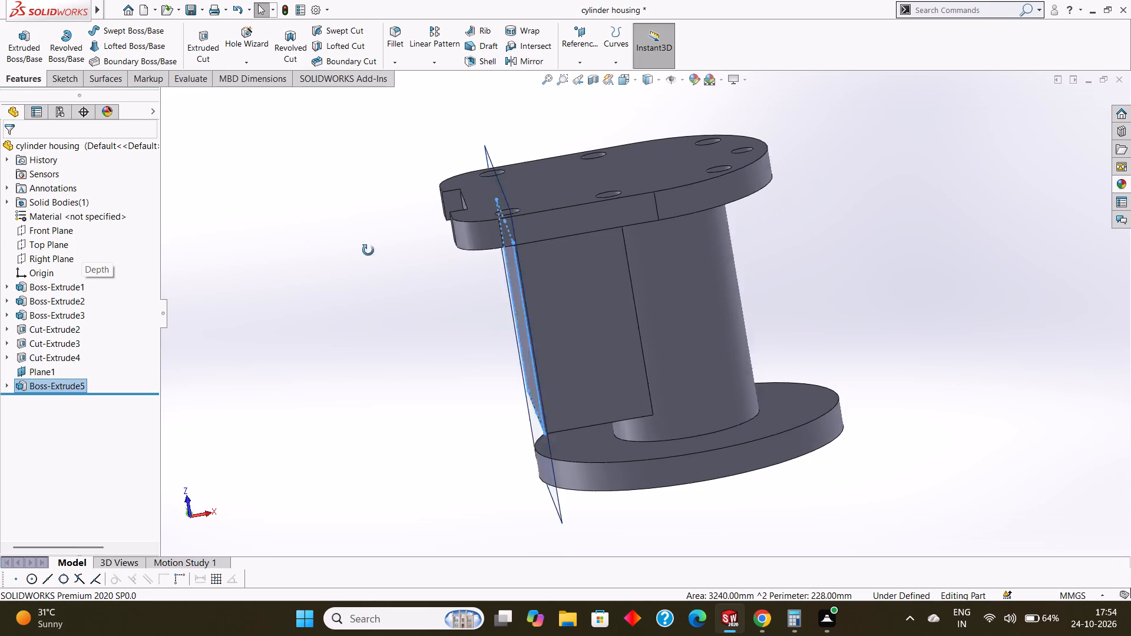
{"action": "middle_click_drag", "start_coordinate": [368, 250], "coordinate": [403, 421]}
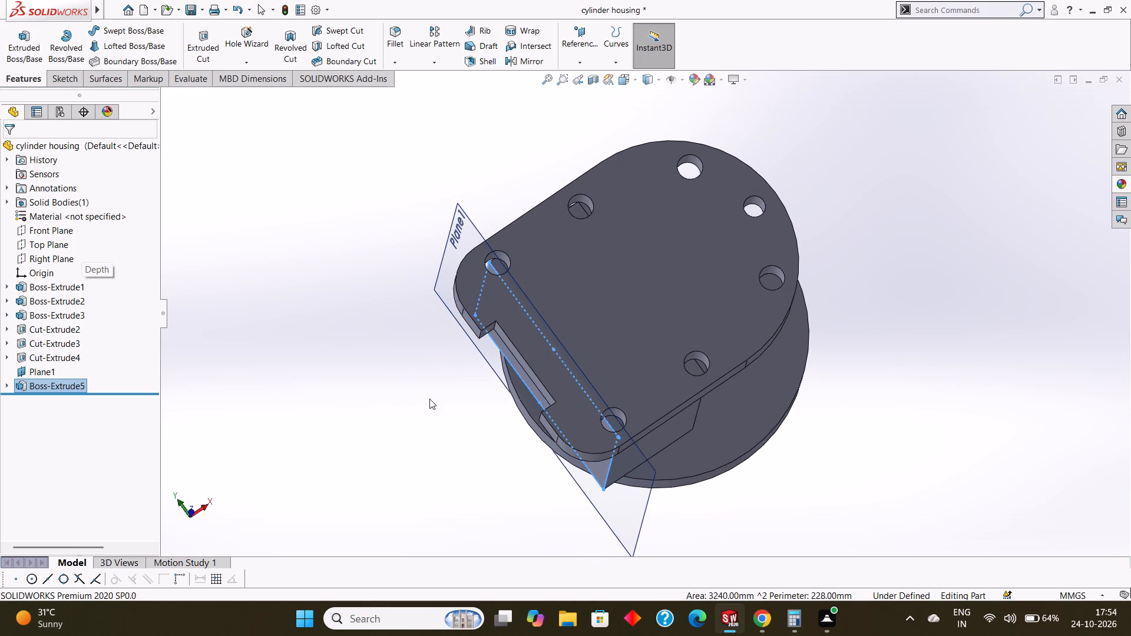
{"action": "middle_click_drag", "start_coordinate": [432, 392], "coordinate": [418, 382]}
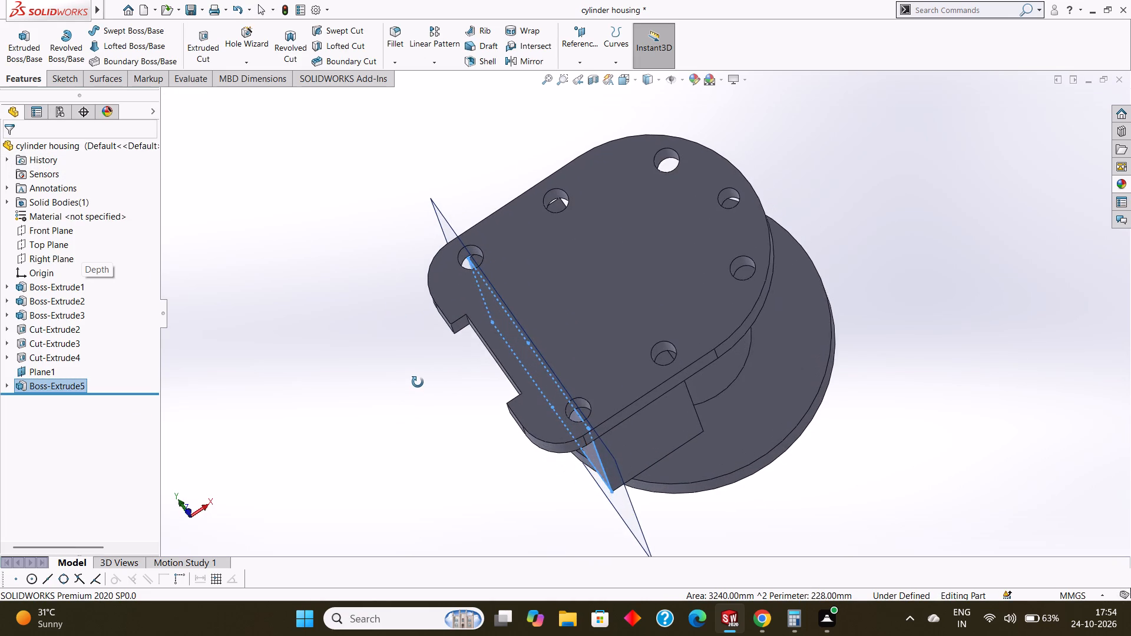
{"action": "middle_click_drag", "start_coordinate": [418, 382], "coordinate": [441, 197]}
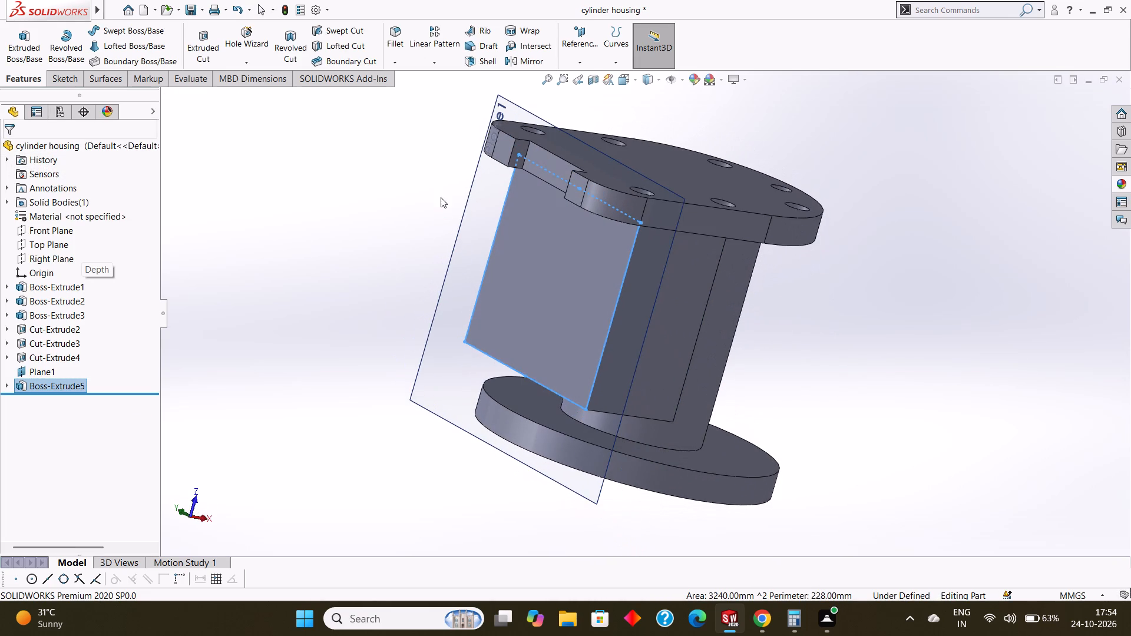
{"action": "middle_click_drag", "start_coordinate": [441, 197], "coordinate": [478, 259]}
{"action": "left_click", "coordinate": [516, 137]}
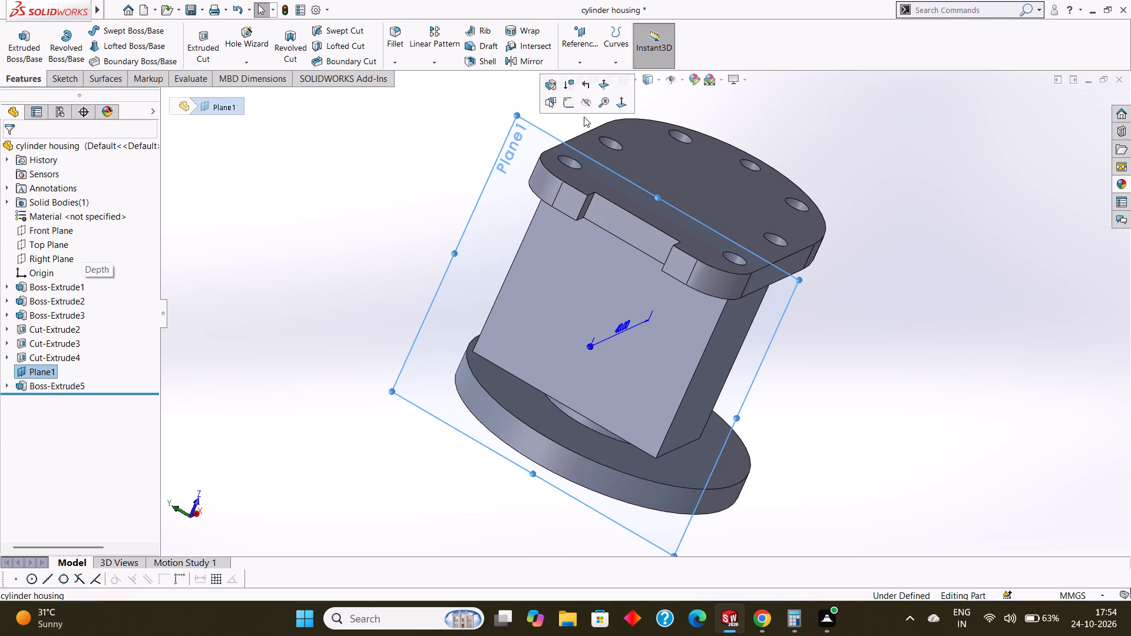
{"action": "left_click", "coordinate": [587, 101]}
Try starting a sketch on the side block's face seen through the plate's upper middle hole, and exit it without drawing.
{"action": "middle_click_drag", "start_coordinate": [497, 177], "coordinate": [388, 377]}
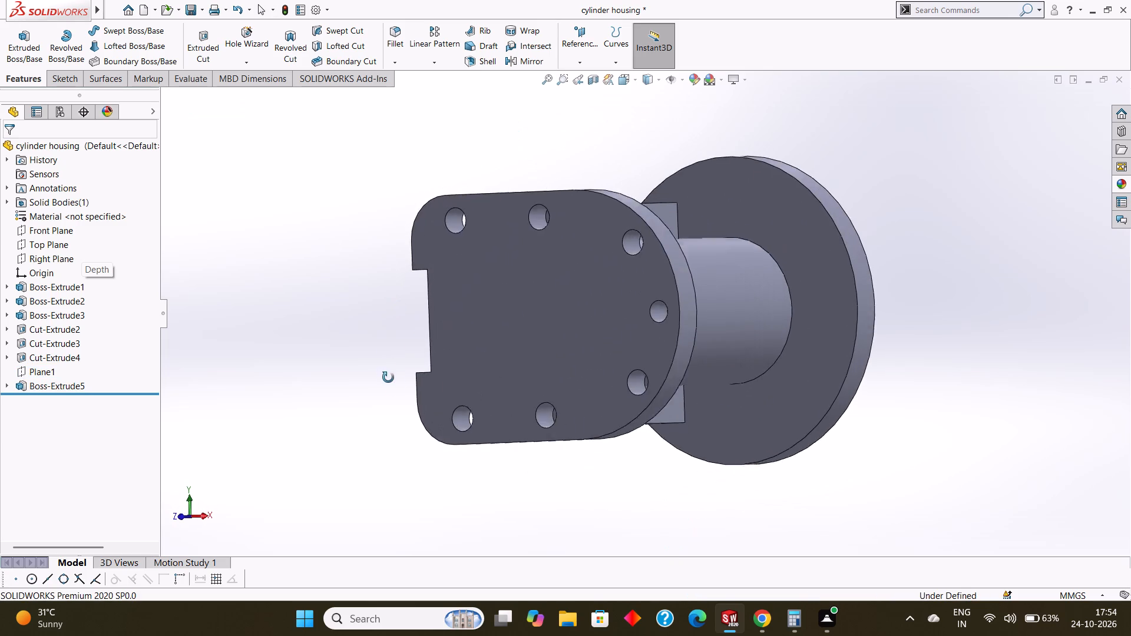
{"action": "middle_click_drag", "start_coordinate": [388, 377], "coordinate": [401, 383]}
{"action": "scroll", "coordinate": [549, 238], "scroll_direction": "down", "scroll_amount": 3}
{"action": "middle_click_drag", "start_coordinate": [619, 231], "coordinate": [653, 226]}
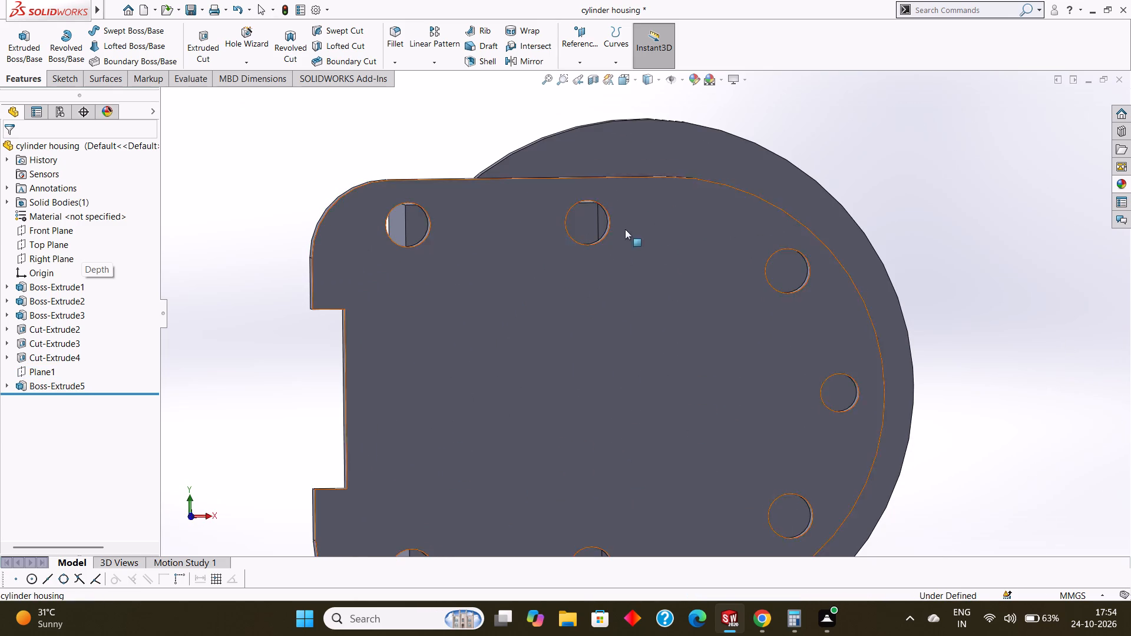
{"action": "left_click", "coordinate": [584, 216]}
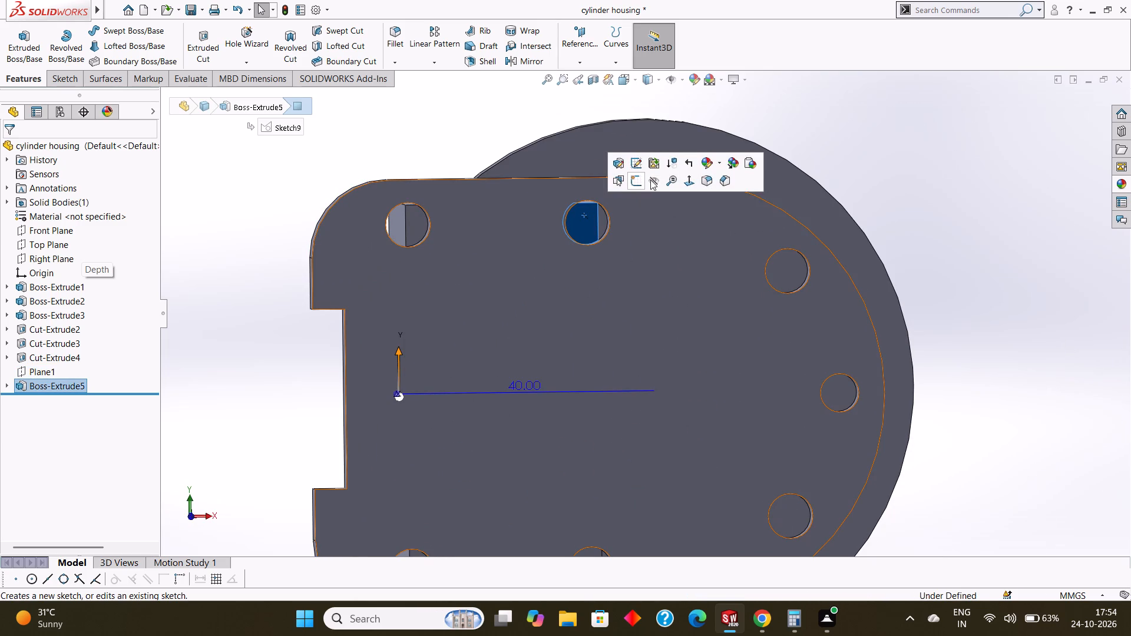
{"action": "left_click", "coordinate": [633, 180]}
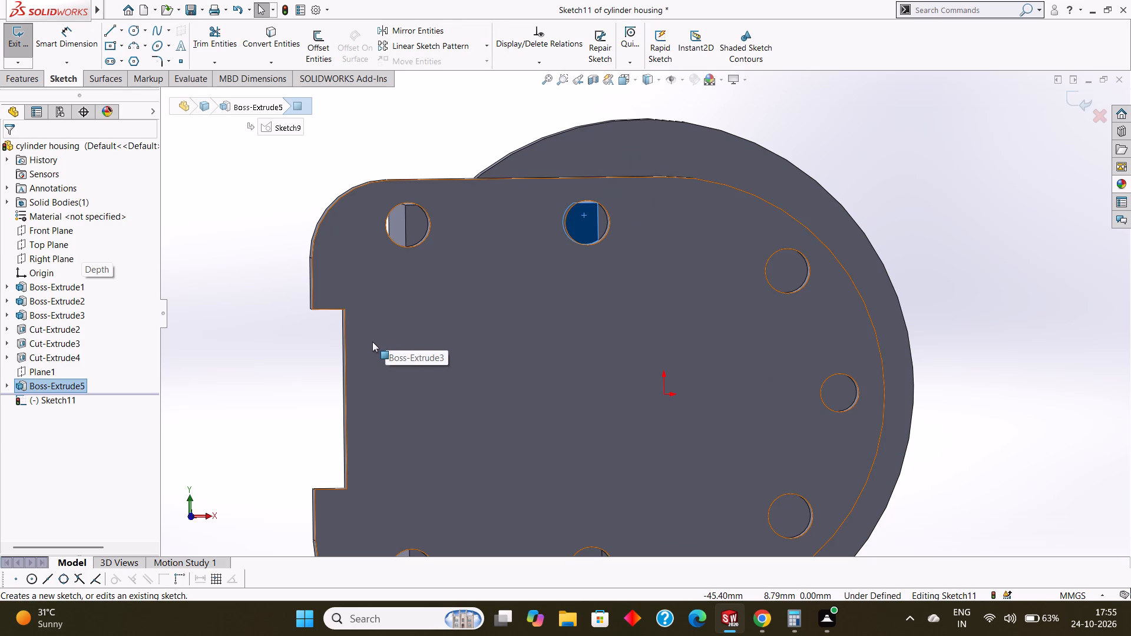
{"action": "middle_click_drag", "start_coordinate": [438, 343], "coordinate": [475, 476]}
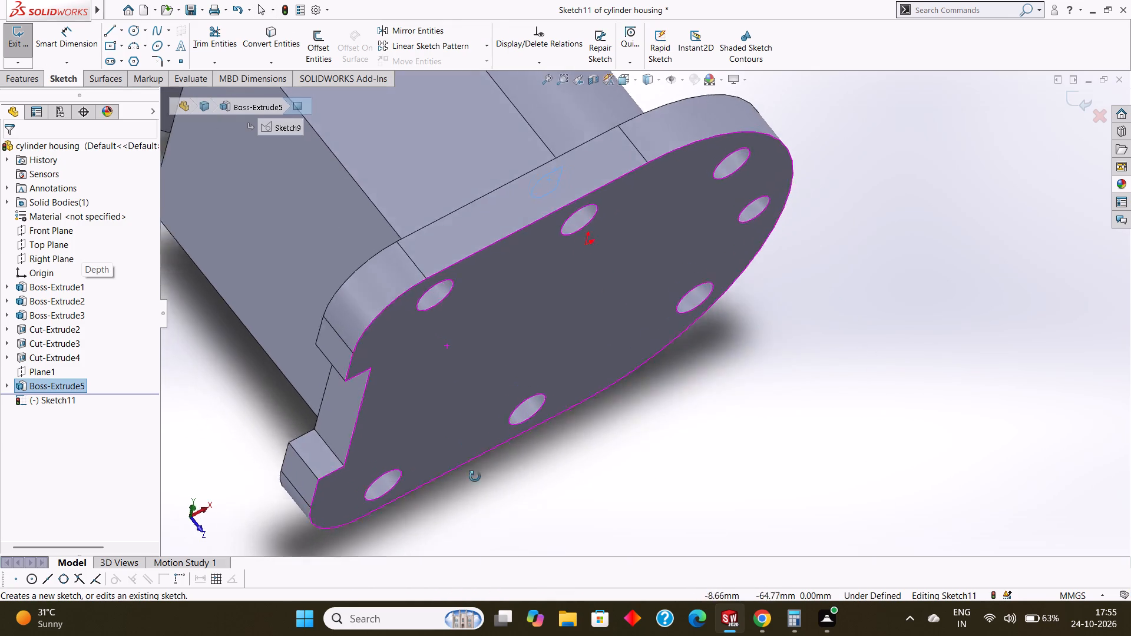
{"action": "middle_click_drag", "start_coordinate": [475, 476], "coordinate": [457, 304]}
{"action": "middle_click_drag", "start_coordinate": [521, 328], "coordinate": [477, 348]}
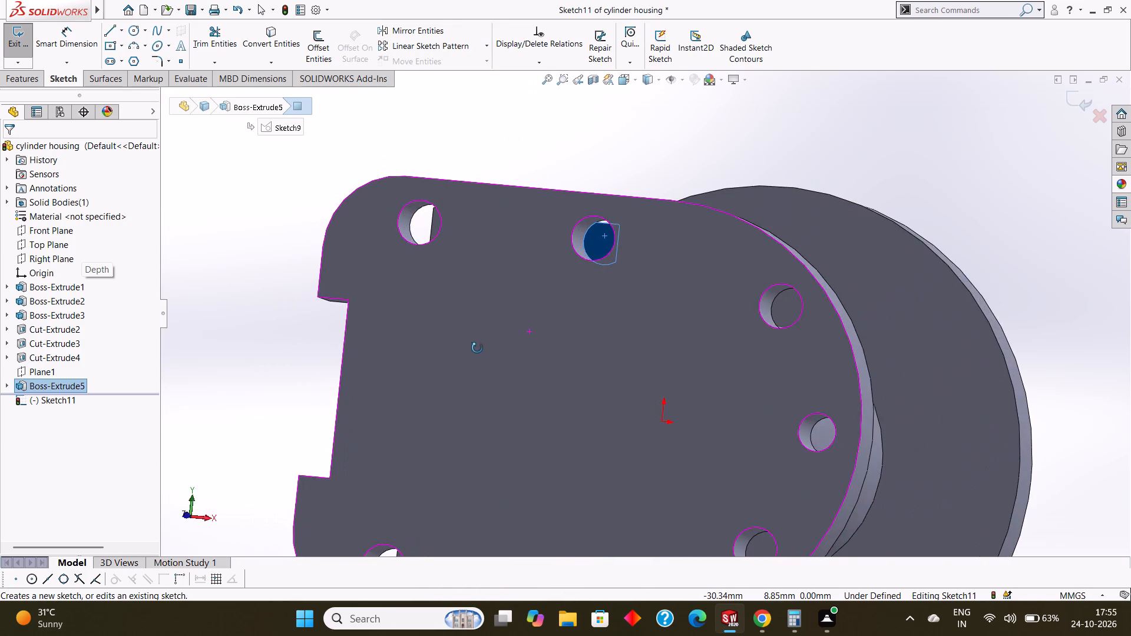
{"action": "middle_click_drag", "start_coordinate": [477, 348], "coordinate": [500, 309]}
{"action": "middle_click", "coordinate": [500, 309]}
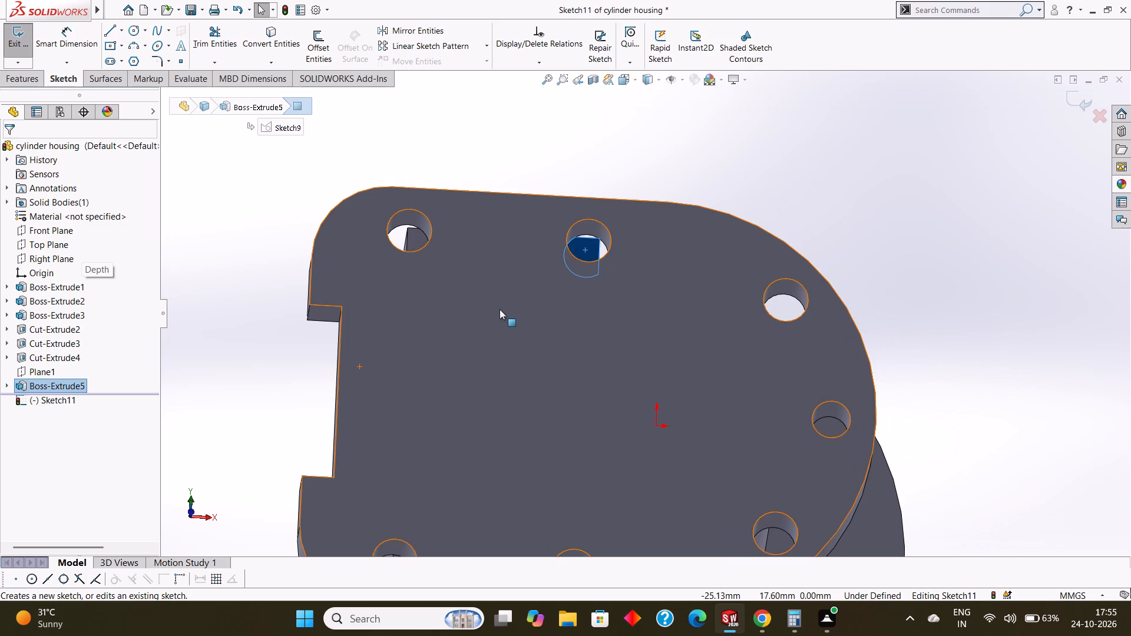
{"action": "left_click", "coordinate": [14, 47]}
Examine from several angles how the new side block sits between the notched plate and the disc.
{"action": "middle_click_drag", "start_coordinate": [462, 296], "coordinate": [474, 297]}
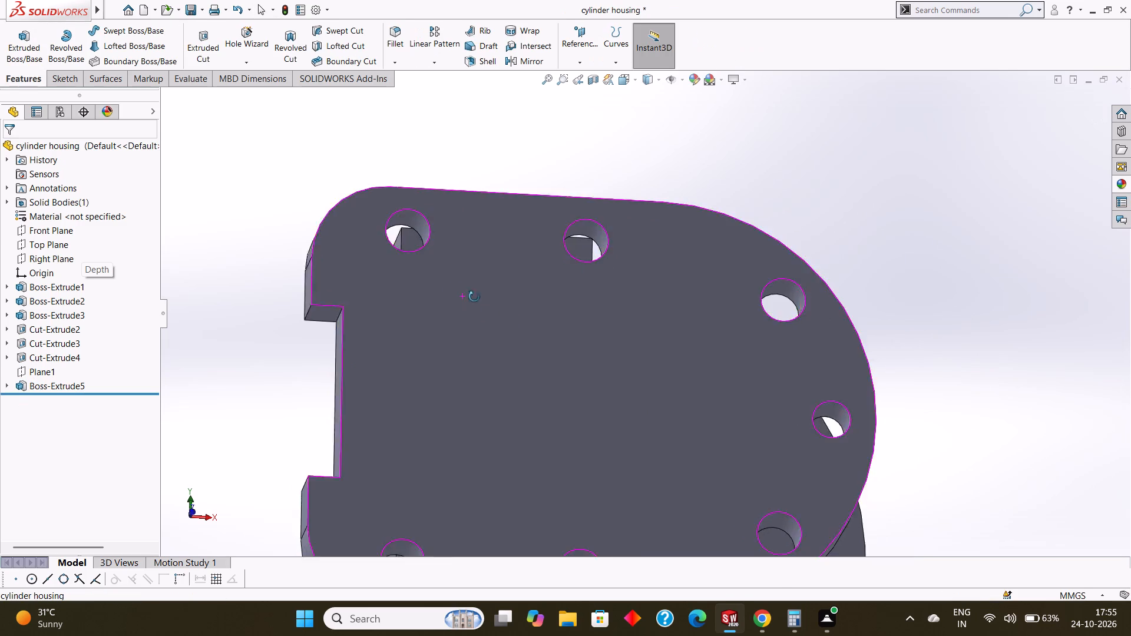
{"action": "middle_click_drag", "start_coordinate": [474, 297], "coordinate": [559, 280]}
{"action": "scroll", "coordinate": [547, 282], "scroll_direction": "up", "scroll_amount": 4}
{"action": "middle_click_drag", "start_coordinate": [544, 336], "coordinate": [591, 360]}
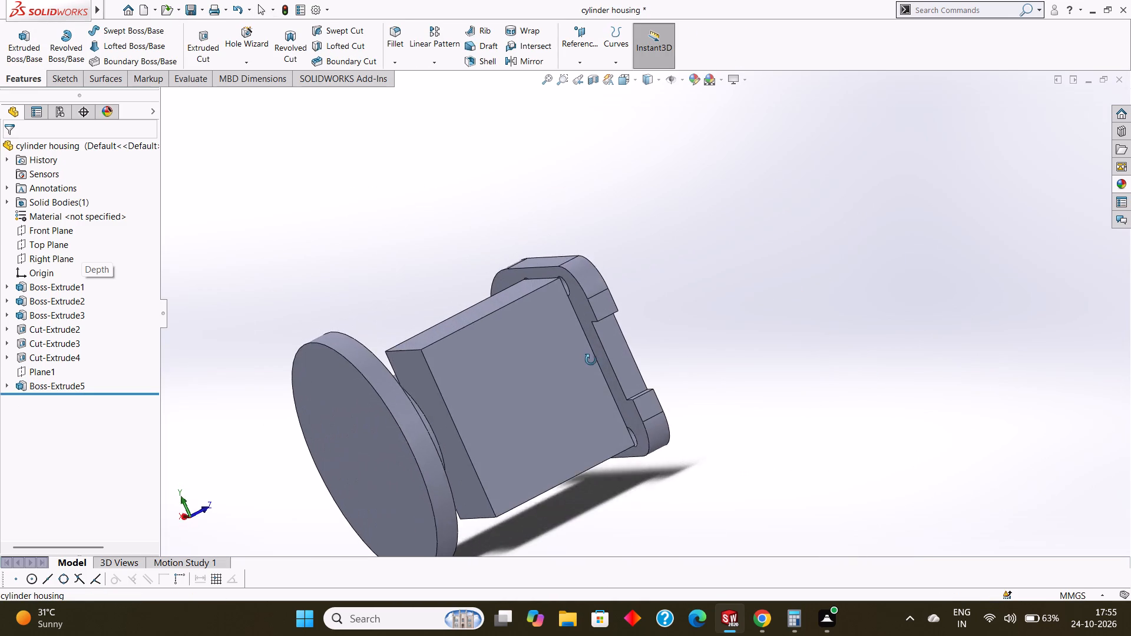
{"action": "middle_click_drag", "start_coordinate": [591, 360], "coordinate": [527, 272]}
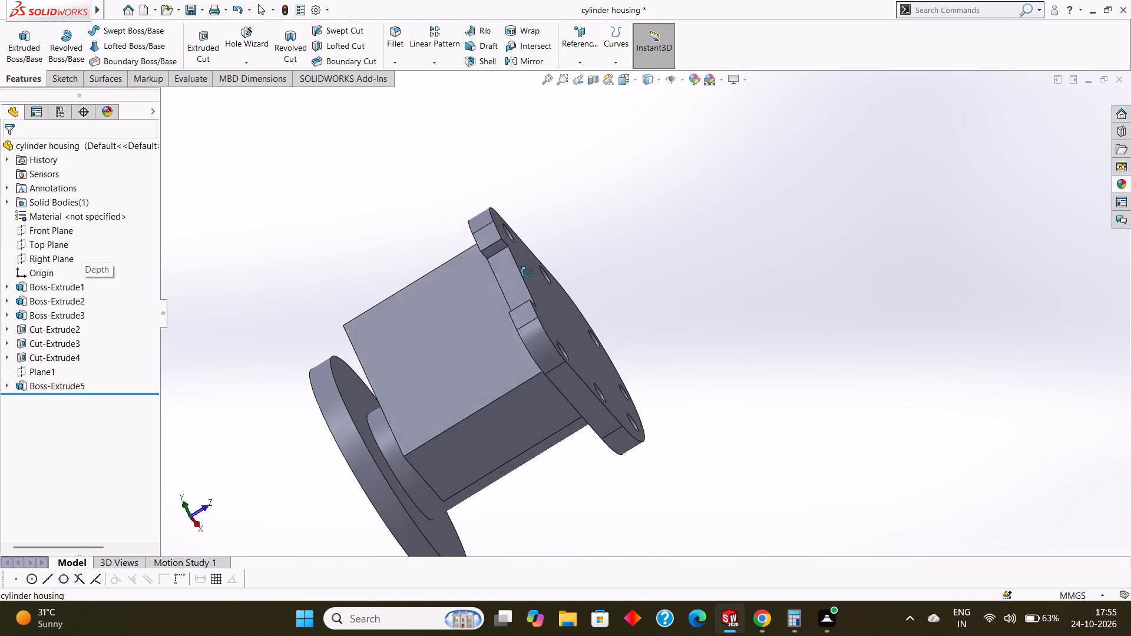
{"action": "middle_click_drag", "start_coordinate": [527, 272], "coordinate": [594, 419]}
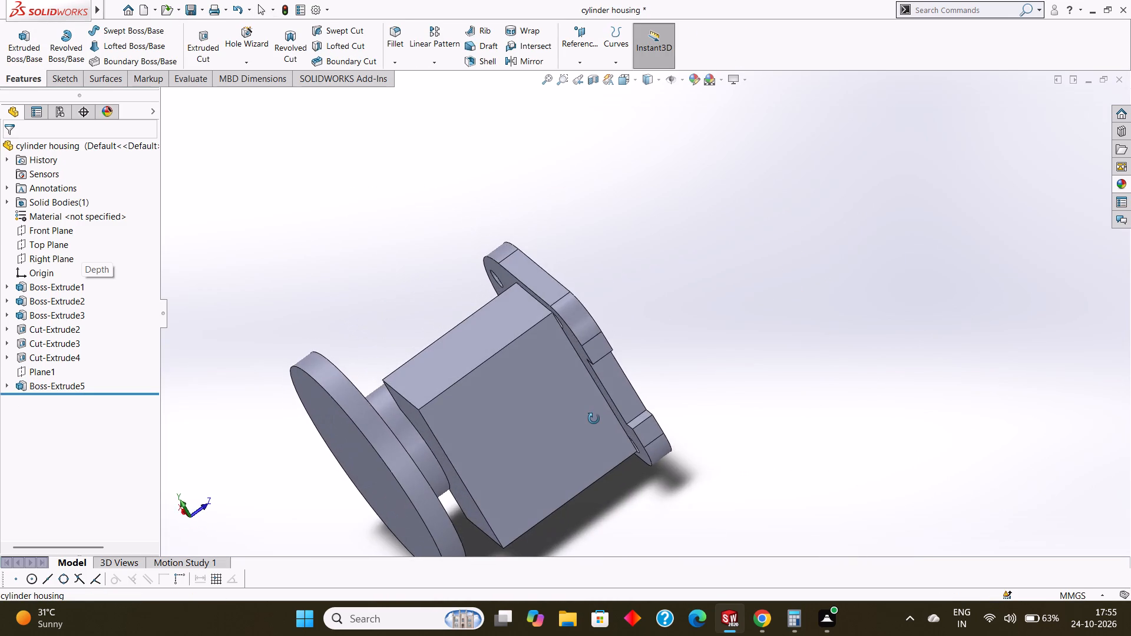
{"action": "middle_click_drag", "start_coordinate": [594, 419], "coordinate": [588, 420]}
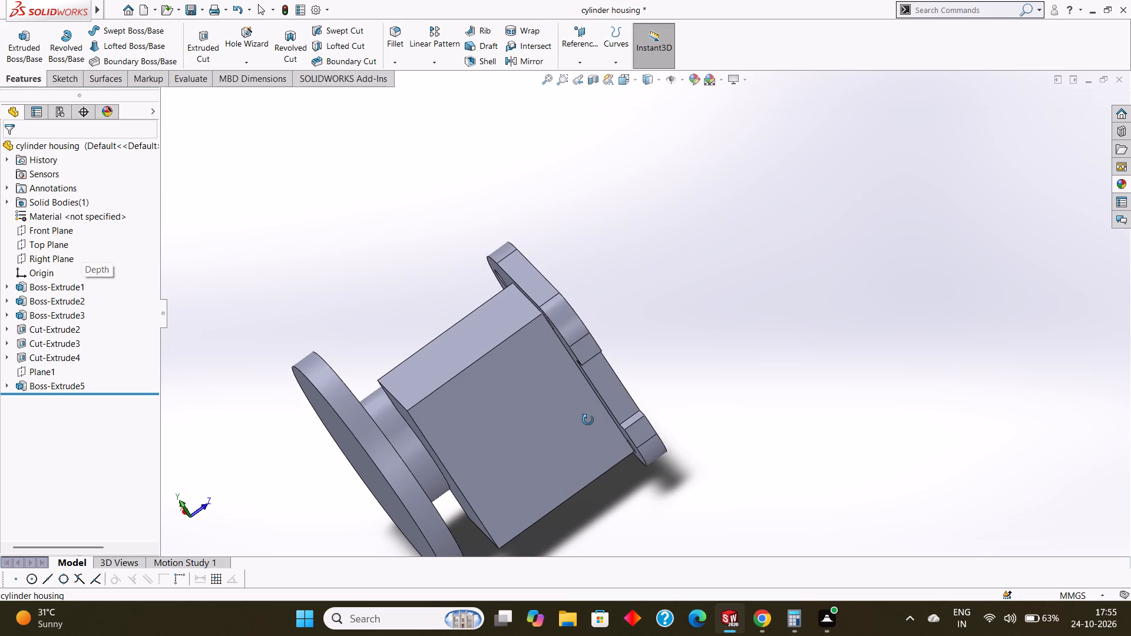
{"action": "middle_click_drag", "start_coordinate": [588, 420], "coordinate": [550, 369]}
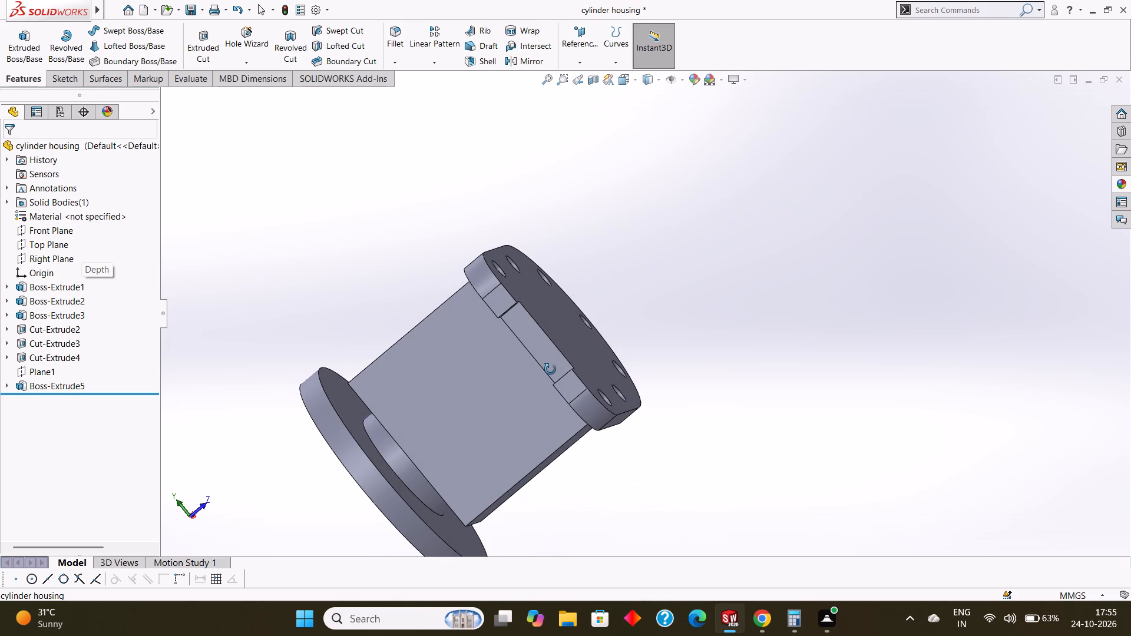
{"action": "middle_click_drag", "start_coordinate": [550, 369], "coordinate": [515, 336]}
{"action": "middle_click_drag", "start_coordinate": [515, 336], "coordinate": [502, 331]}
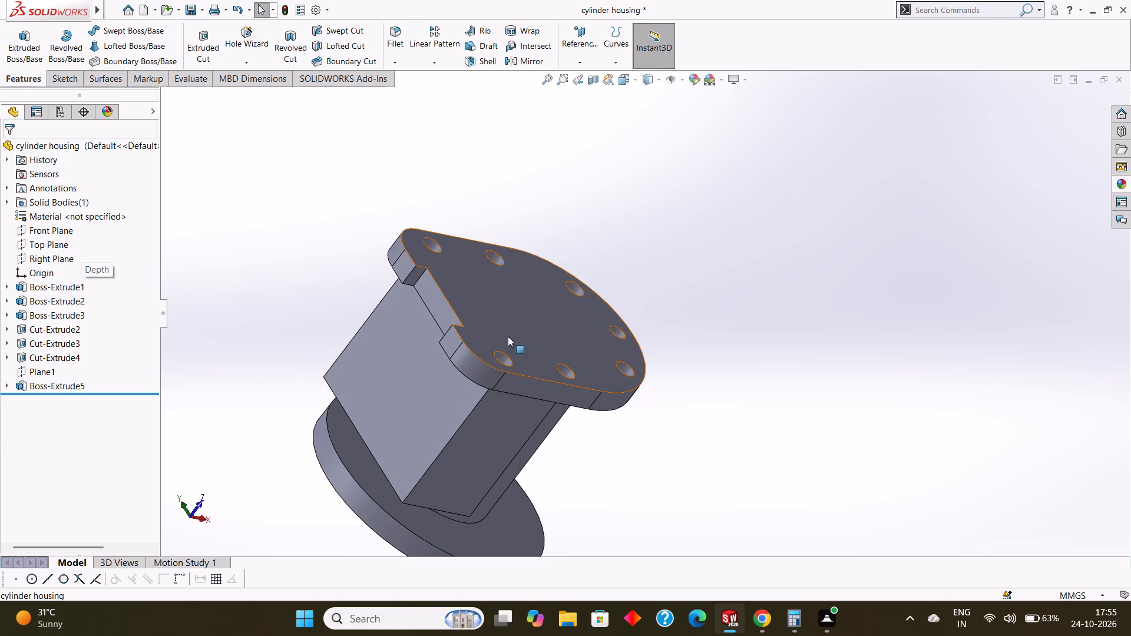
Examine the side block's outer face straight on and orbit around to the disc's outer face.
{"action": "left_click", "coordinate": [419, 346]}
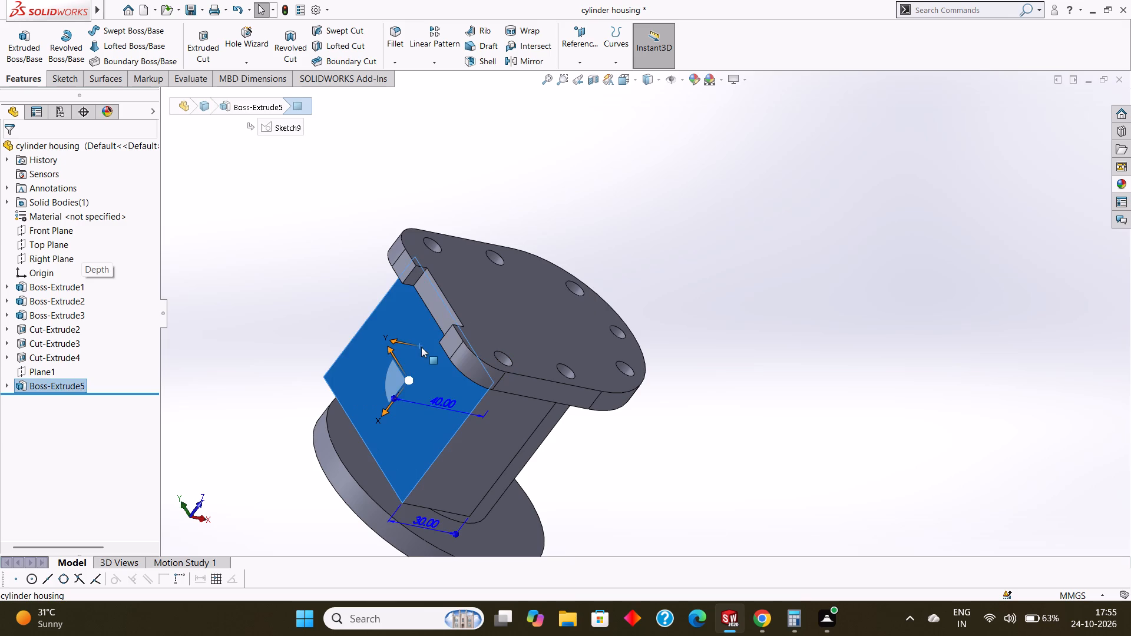
{"action": "key", "text": "ctrl+8"}
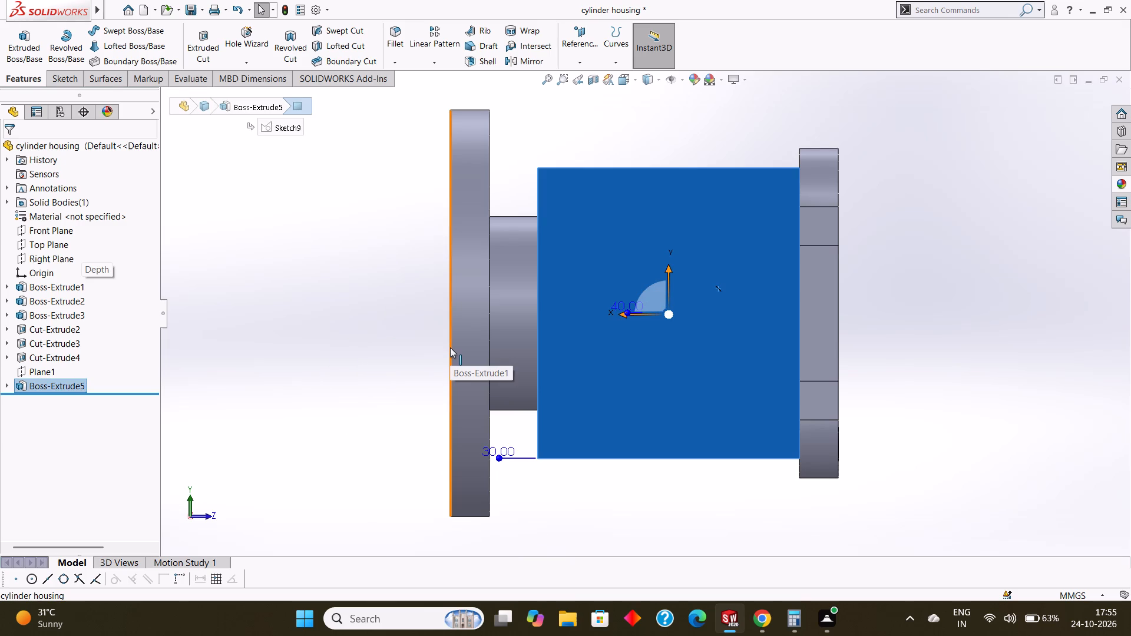
{"action": "key", "text": "Escape"}
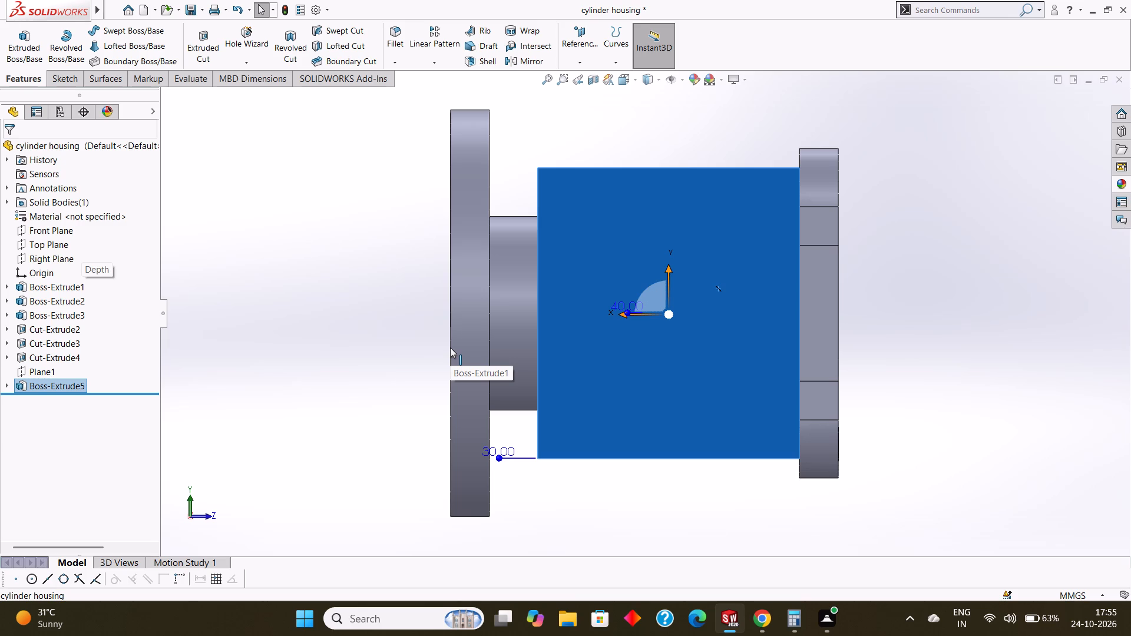
{"action": "middle_click_drag", "start_coordinate": [1029, 334], "coordinate": [1091, 334]}
{"action": "middle_click_drag", "start_coordinate": [1091, 334], "coordinate": [1091, 331]}
{"action": "middle_click_drag", "start_coordinate": [1014, 282], "coordinate": [1111, 293]}
{"action": "middle_click_drag", "start_coordinate": [895, 263], "coordinate": [855, 249]}
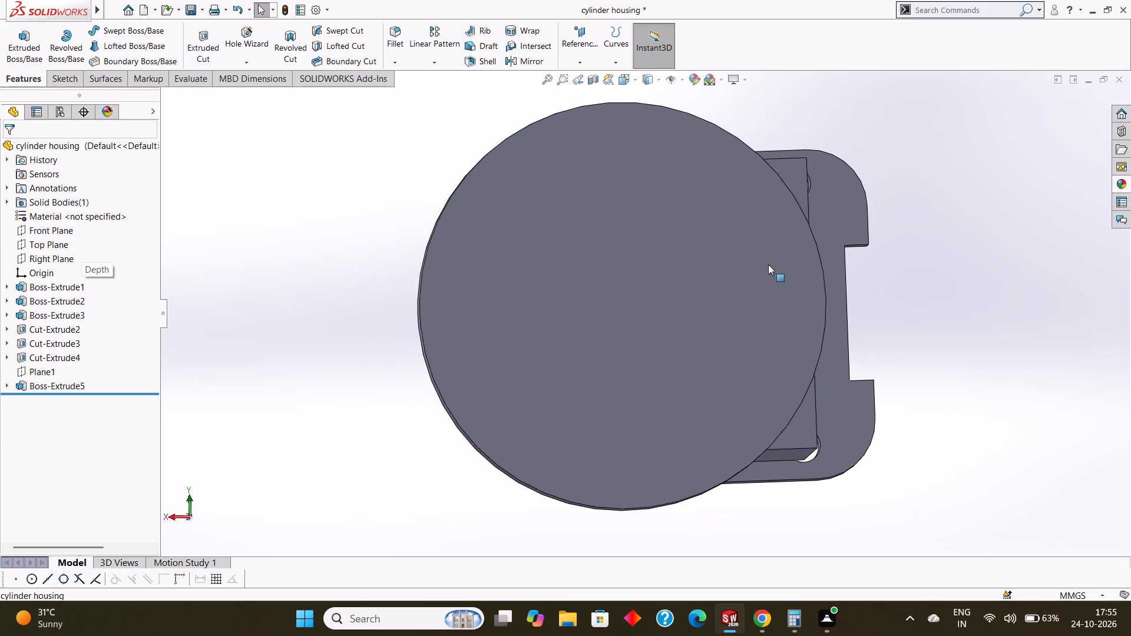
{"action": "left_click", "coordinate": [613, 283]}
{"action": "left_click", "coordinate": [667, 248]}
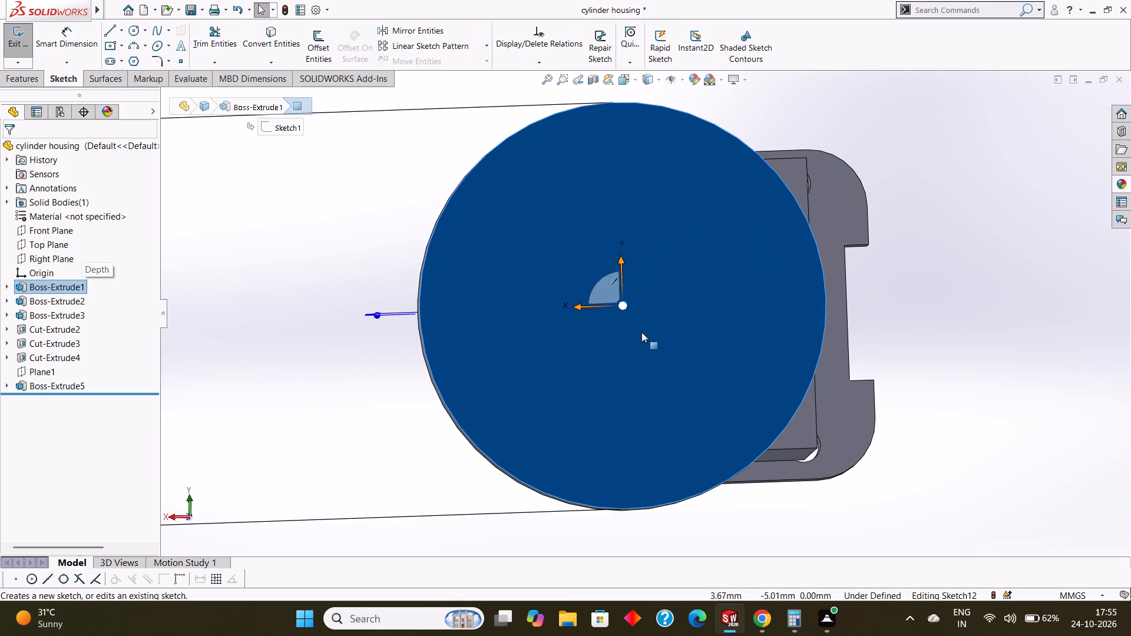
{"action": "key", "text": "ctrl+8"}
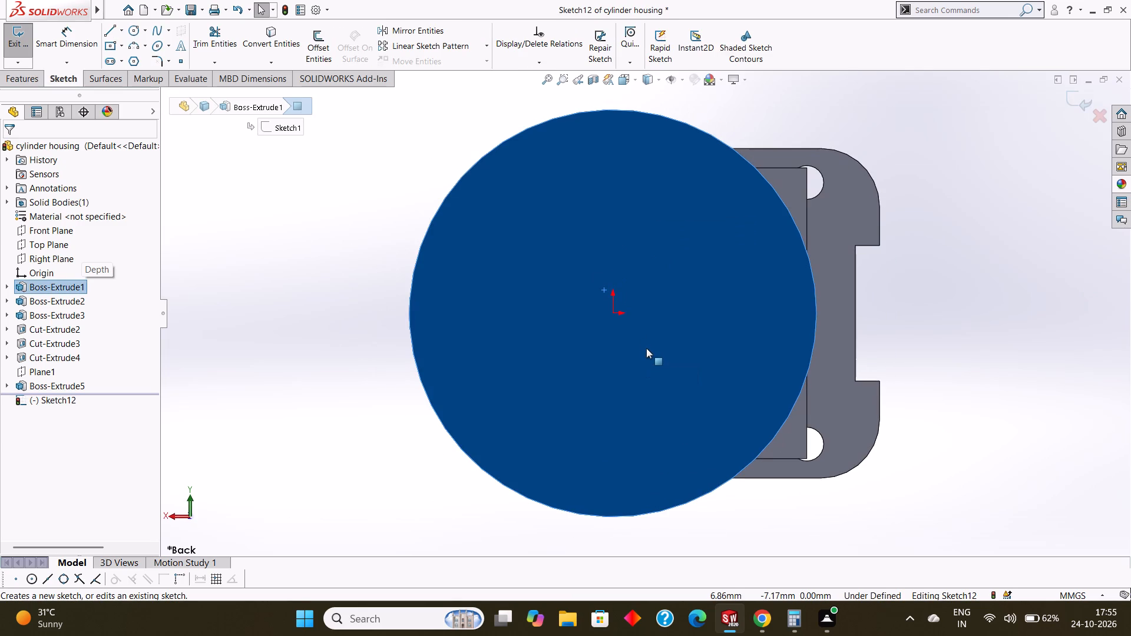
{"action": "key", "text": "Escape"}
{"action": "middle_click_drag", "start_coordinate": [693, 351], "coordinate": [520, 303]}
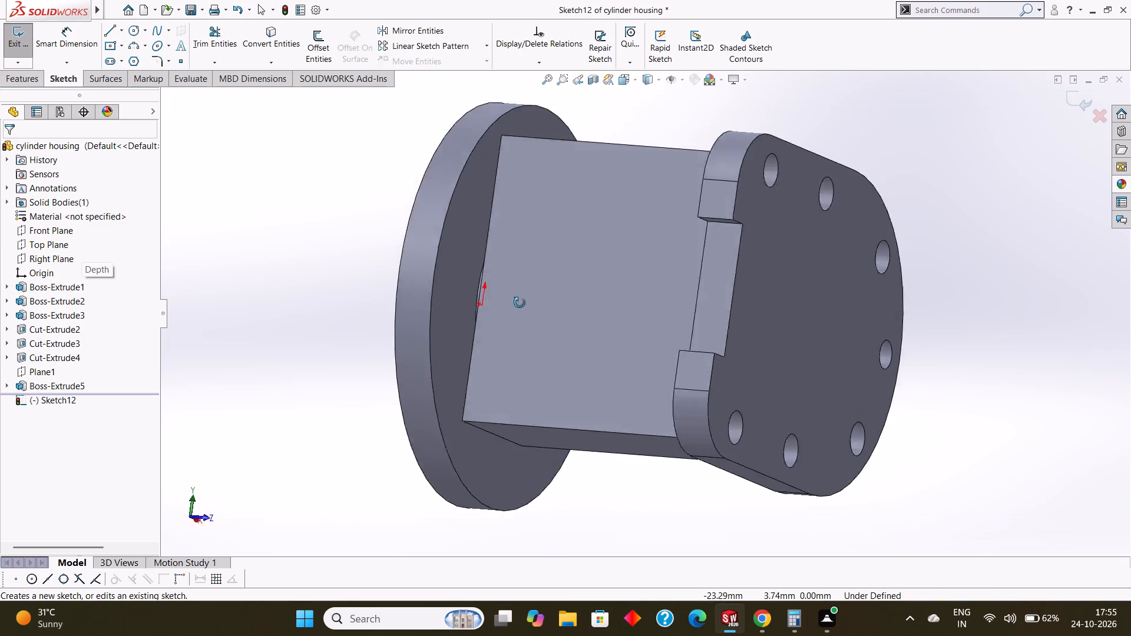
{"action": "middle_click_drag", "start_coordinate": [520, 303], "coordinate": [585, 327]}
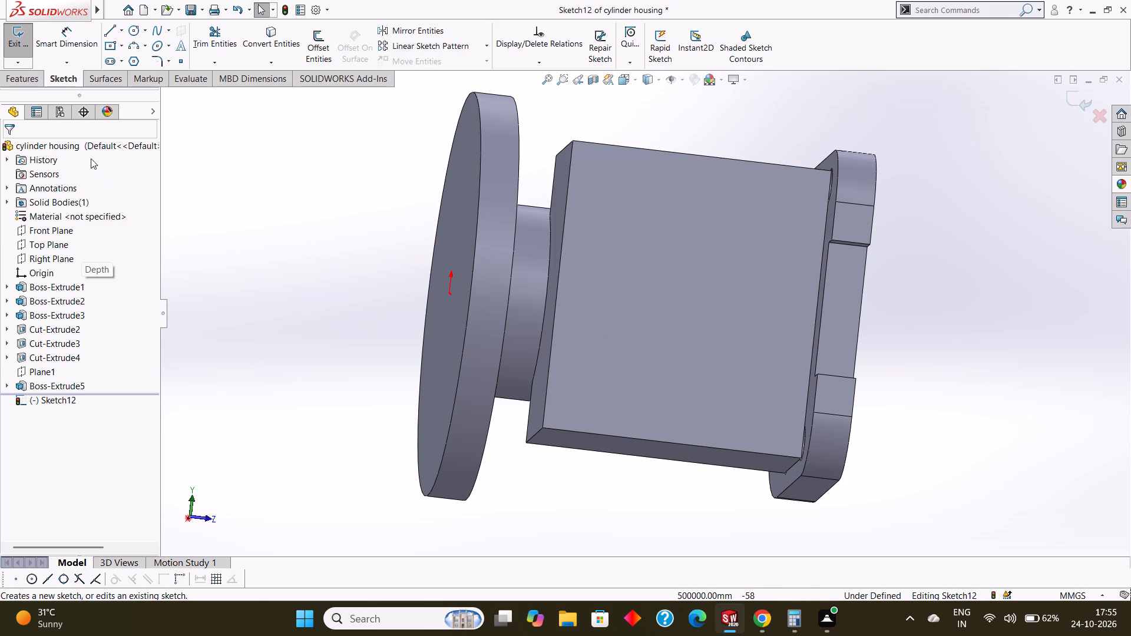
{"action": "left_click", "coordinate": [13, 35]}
Start a sketch on the notched plate's outer face and view it straight on.
{"action": "middle_click_drag", "start_coordinate": [488, 178], "coordinate": [488, 178]}
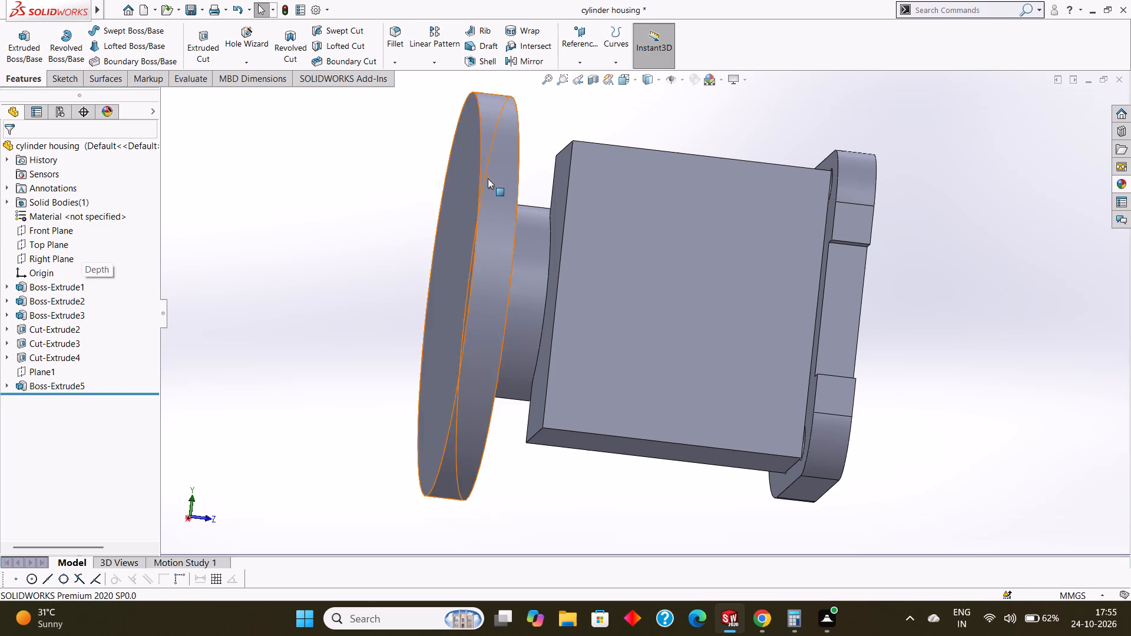
{"action": "middle_click_drag", "start_coordinate": [488, 178], "coordinate": [397, 176]}
{"action": "scroll", "coordinate": [397, 176], "scroll_direction": "down", "scroll_amount": 1}
{"action": "left_click", "coordinate": [748, 324]}
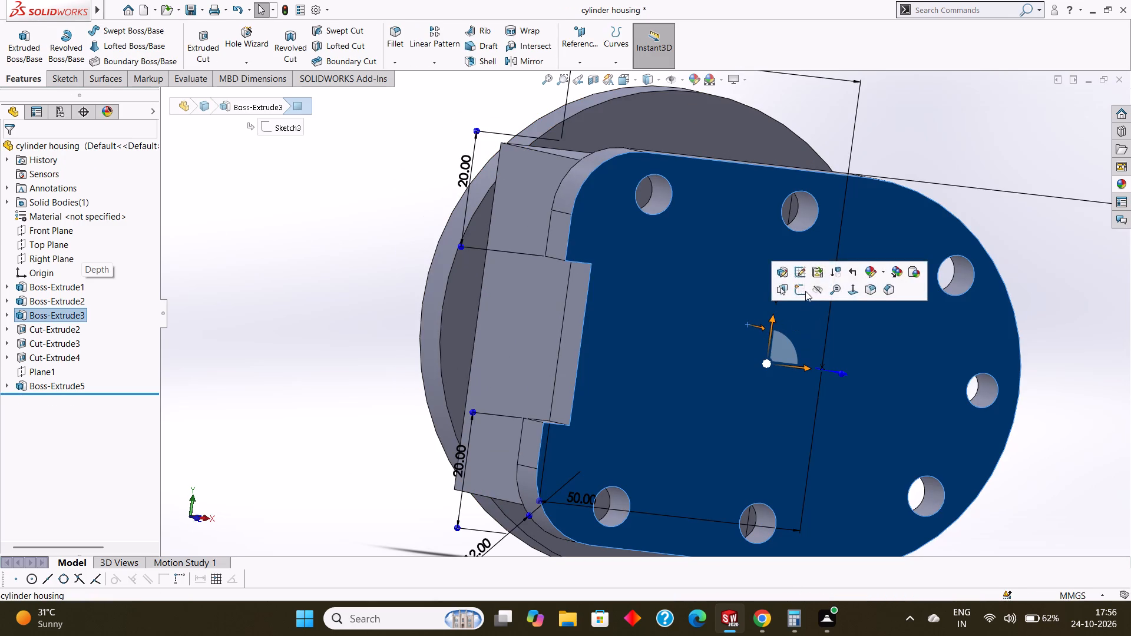
{"action": "left_click", "coordinate": [796, 288]}
{"action": "key", "text": "ctrl+8"}
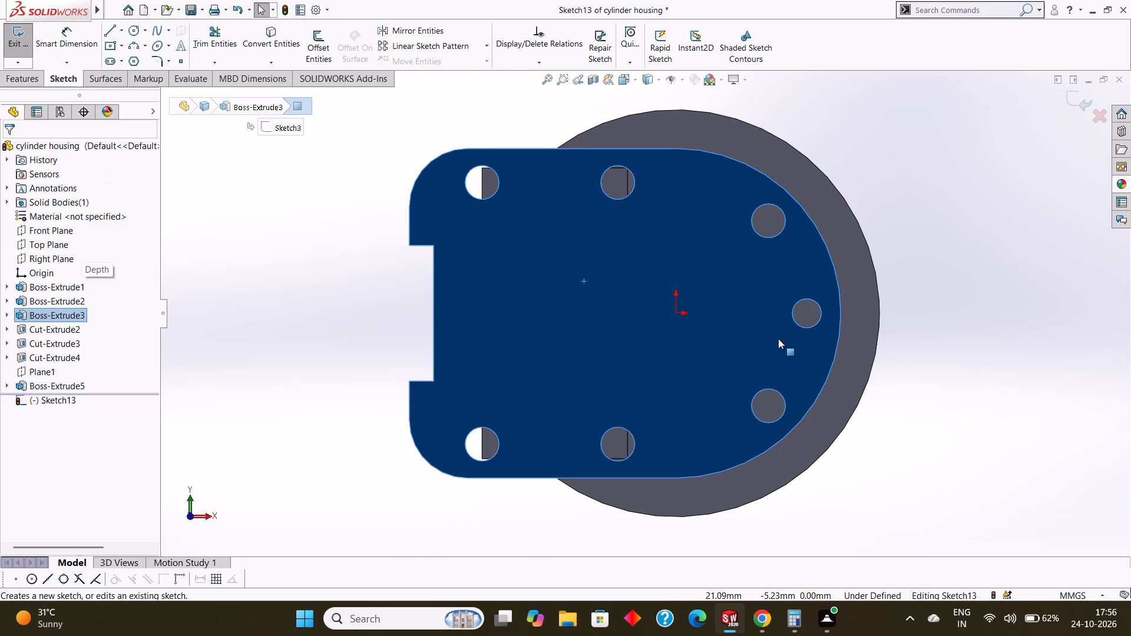
{"action": "key", "text": "Escape"}
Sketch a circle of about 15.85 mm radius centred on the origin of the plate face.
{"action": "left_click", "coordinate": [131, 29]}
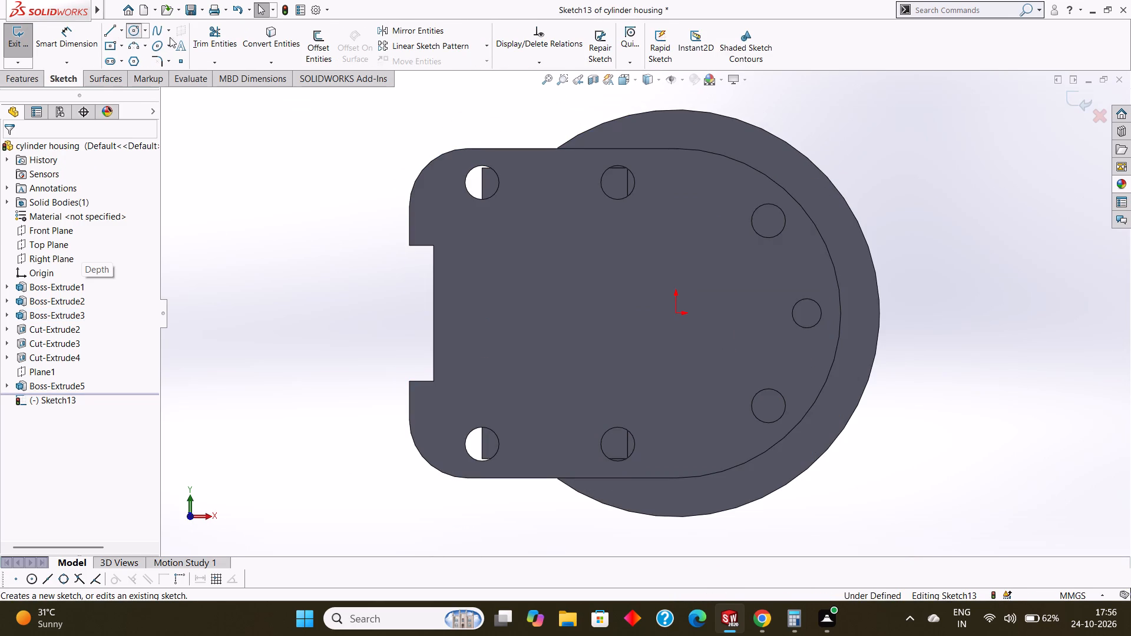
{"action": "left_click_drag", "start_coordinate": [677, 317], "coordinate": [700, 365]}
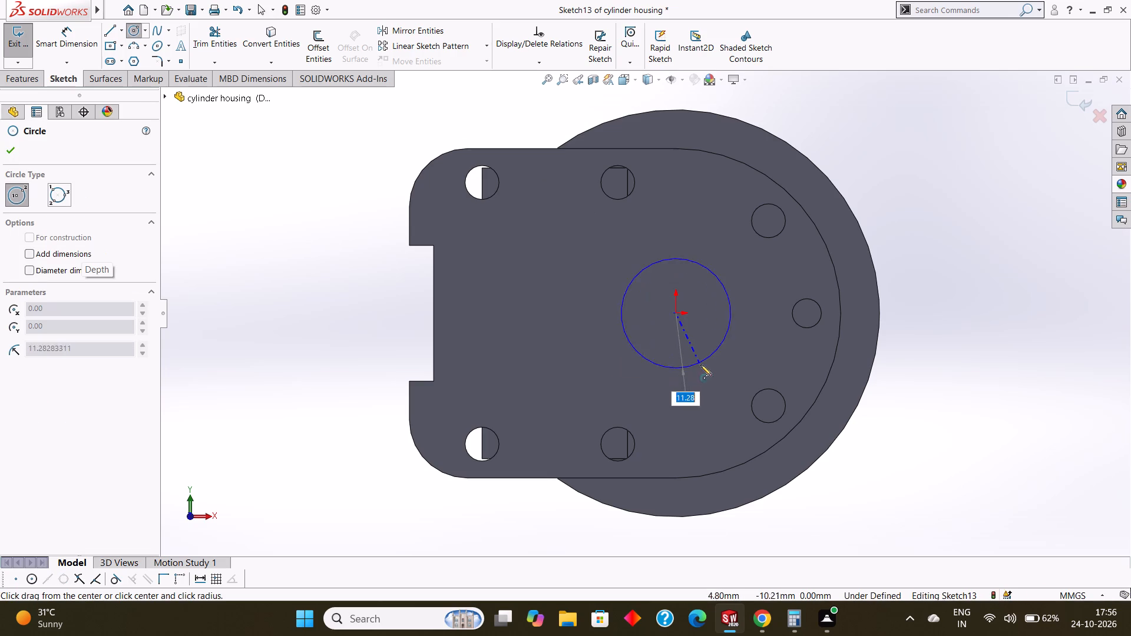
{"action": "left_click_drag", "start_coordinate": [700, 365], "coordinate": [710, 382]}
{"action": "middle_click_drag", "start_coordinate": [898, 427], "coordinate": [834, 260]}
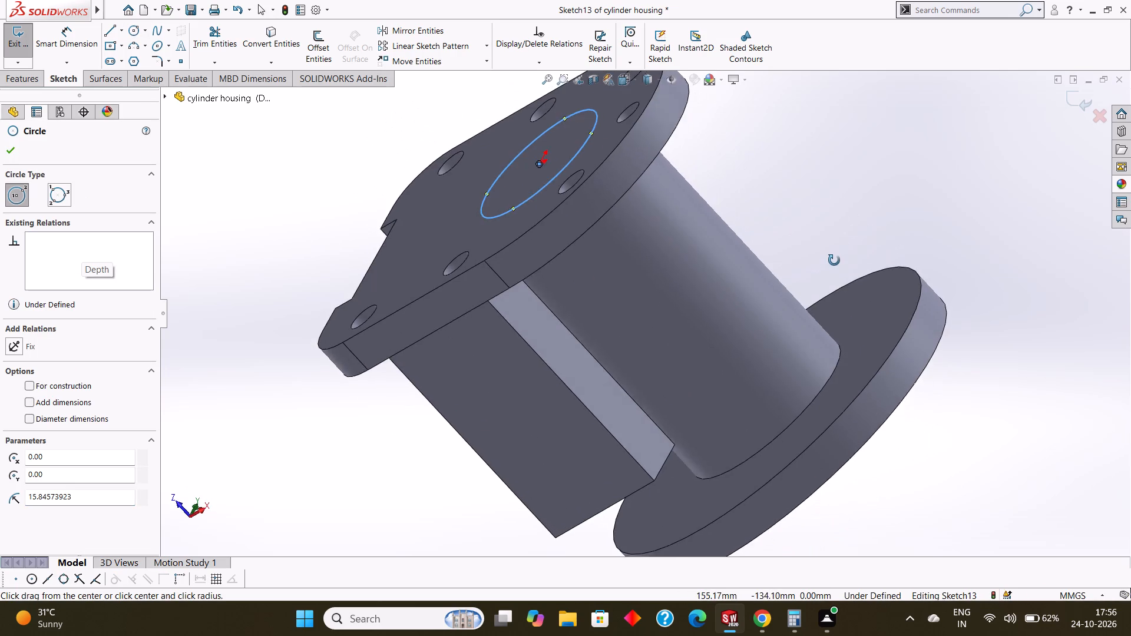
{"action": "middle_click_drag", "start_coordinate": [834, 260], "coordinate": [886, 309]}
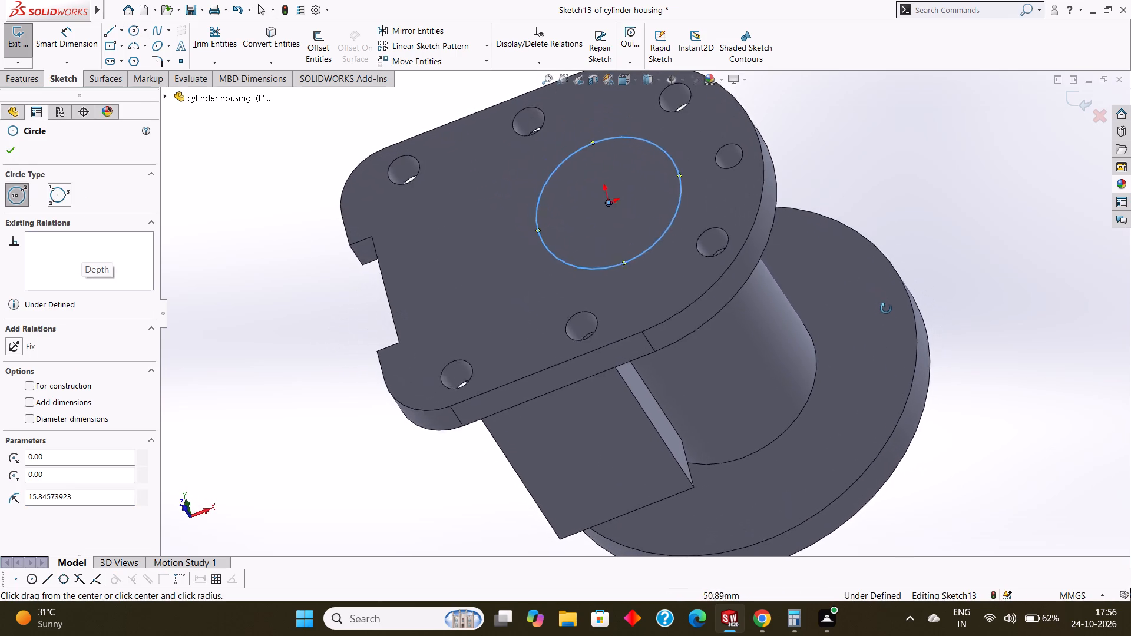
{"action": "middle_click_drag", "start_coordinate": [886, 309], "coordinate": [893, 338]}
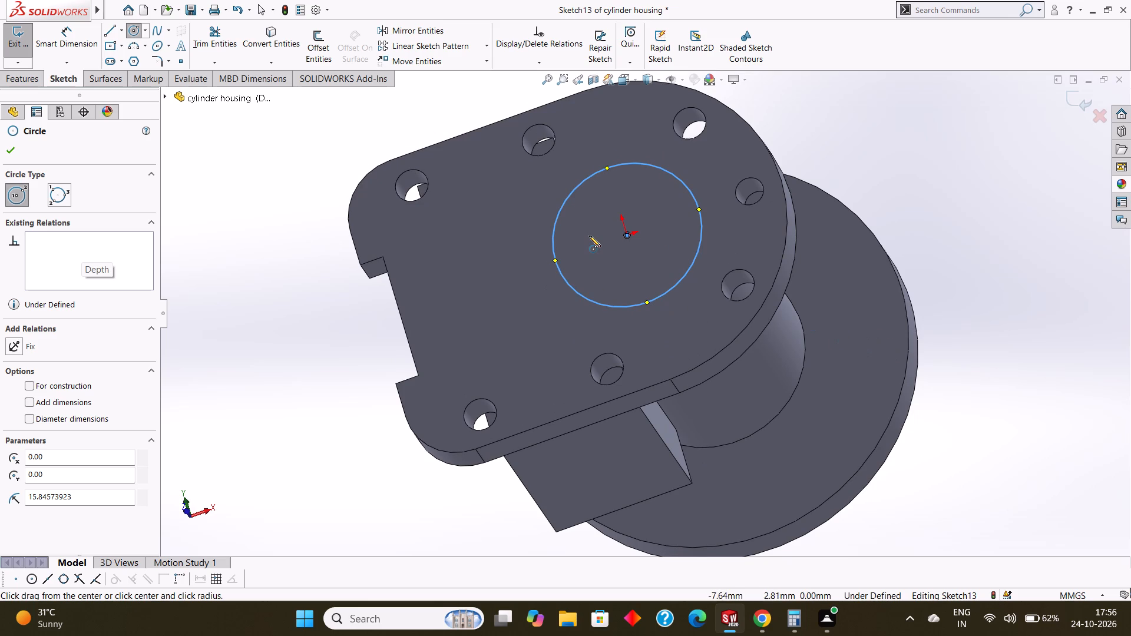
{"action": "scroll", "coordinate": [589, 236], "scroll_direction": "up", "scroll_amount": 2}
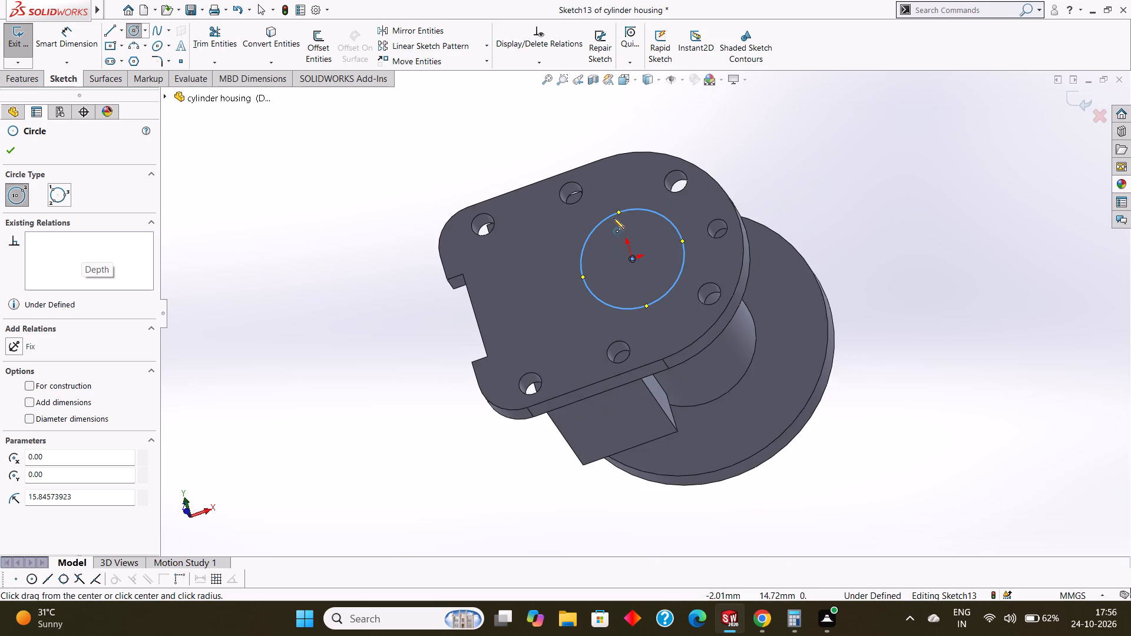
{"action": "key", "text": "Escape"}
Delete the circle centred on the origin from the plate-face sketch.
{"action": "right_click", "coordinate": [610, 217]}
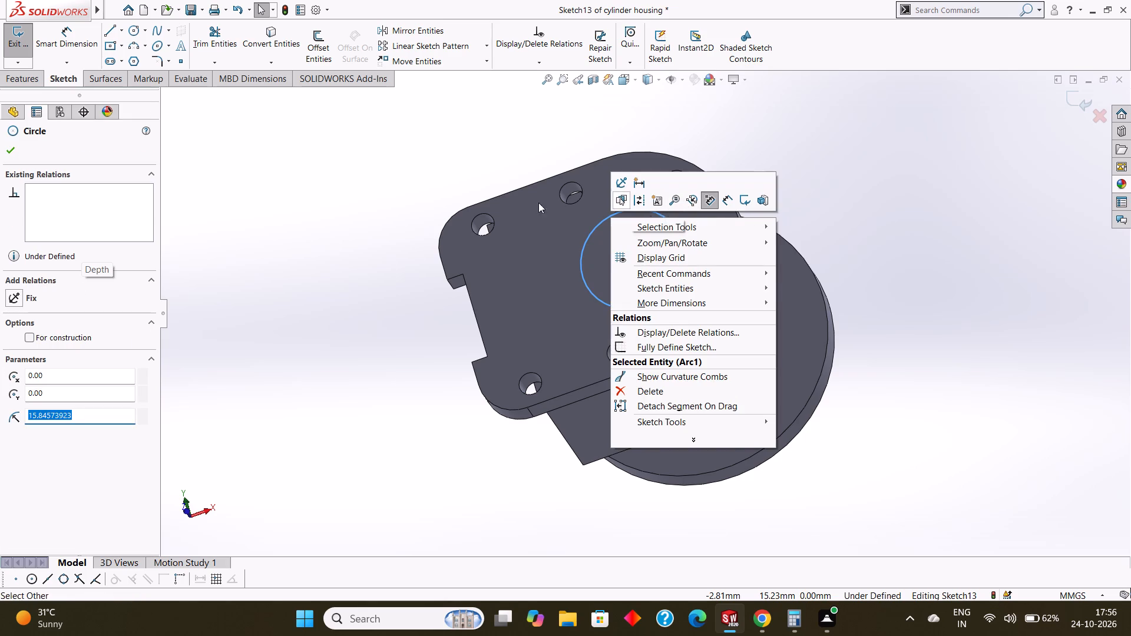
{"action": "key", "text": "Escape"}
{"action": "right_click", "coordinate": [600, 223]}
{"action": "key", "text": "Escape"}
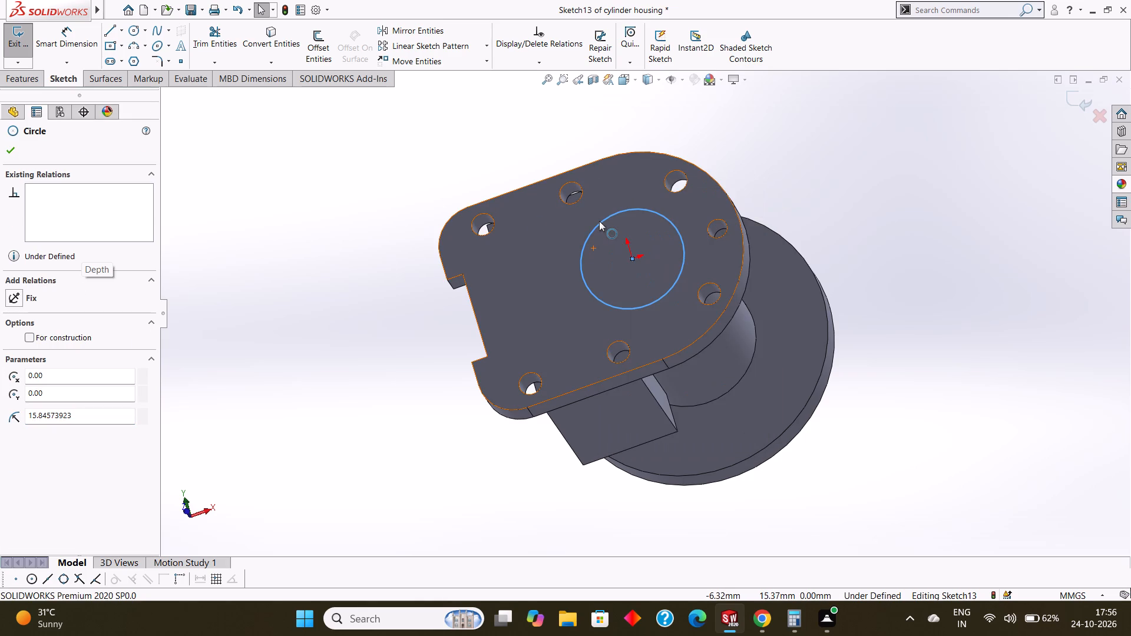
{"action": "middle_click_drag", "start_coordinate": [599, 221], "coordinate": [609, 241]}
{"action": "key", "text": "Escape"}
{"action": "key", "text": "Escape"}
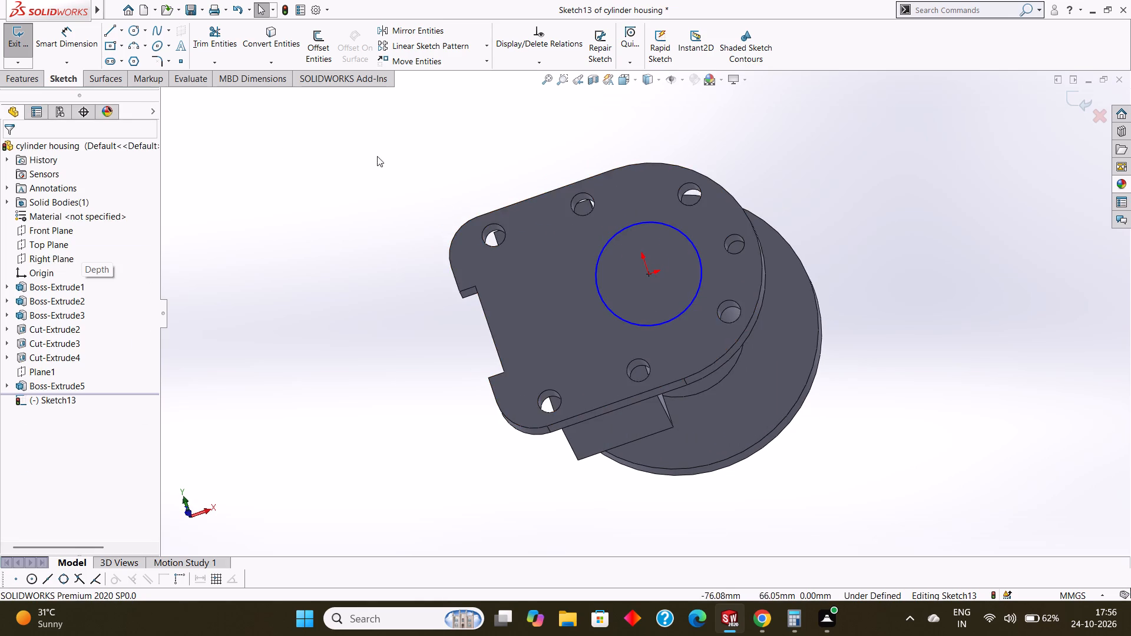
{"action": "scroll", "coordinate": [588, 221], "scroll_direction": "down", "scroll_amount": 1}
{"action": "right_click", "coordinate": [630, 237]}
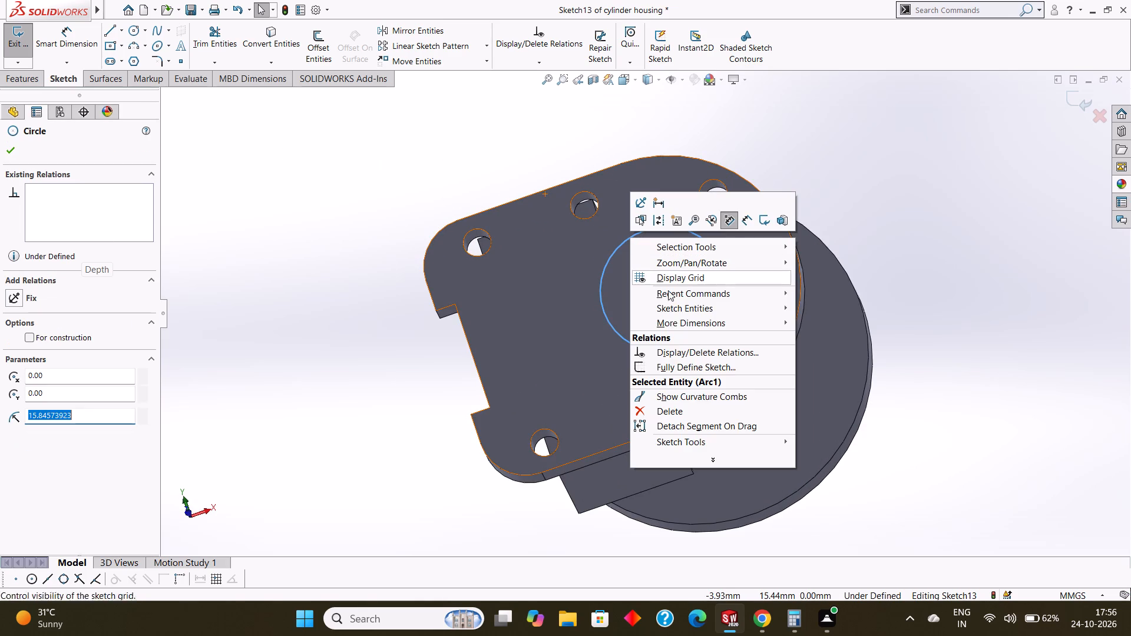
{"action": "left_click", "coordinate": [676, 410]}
Draw a 25 mm horizontal construction centerline from the origin toward the plate's notch.
{"action": "left_click", "coordinate": [569, 275]}
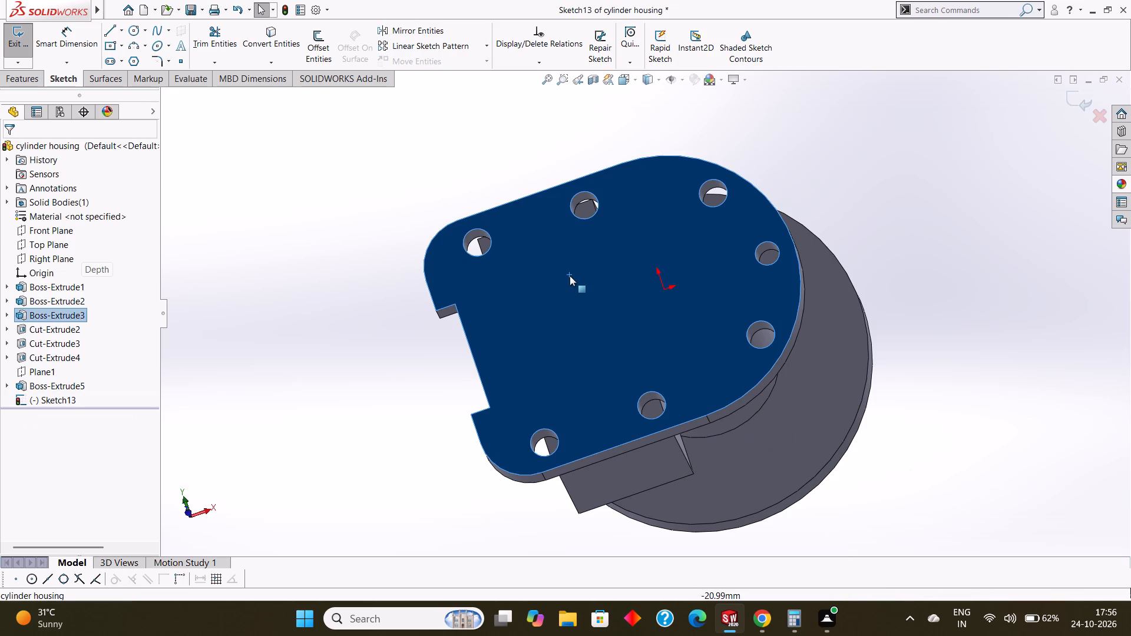
{"action": "key", "text": "ctrl+8"}
{"action": "key", "text": "Escape"}
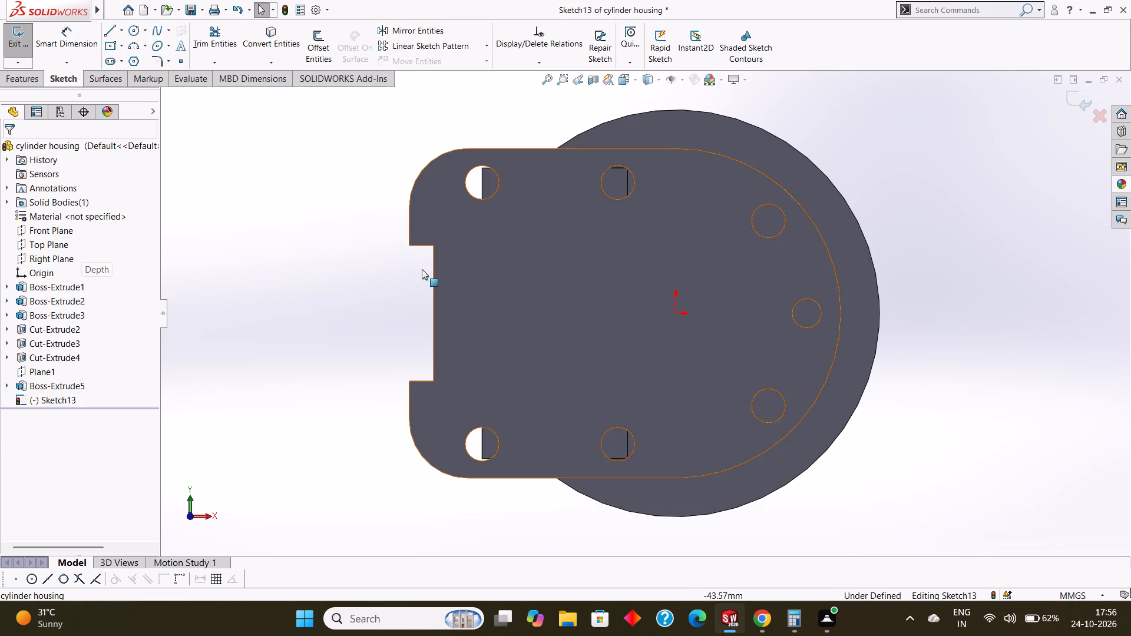
{"action": "left_click", "coordinate": [123, 34]}
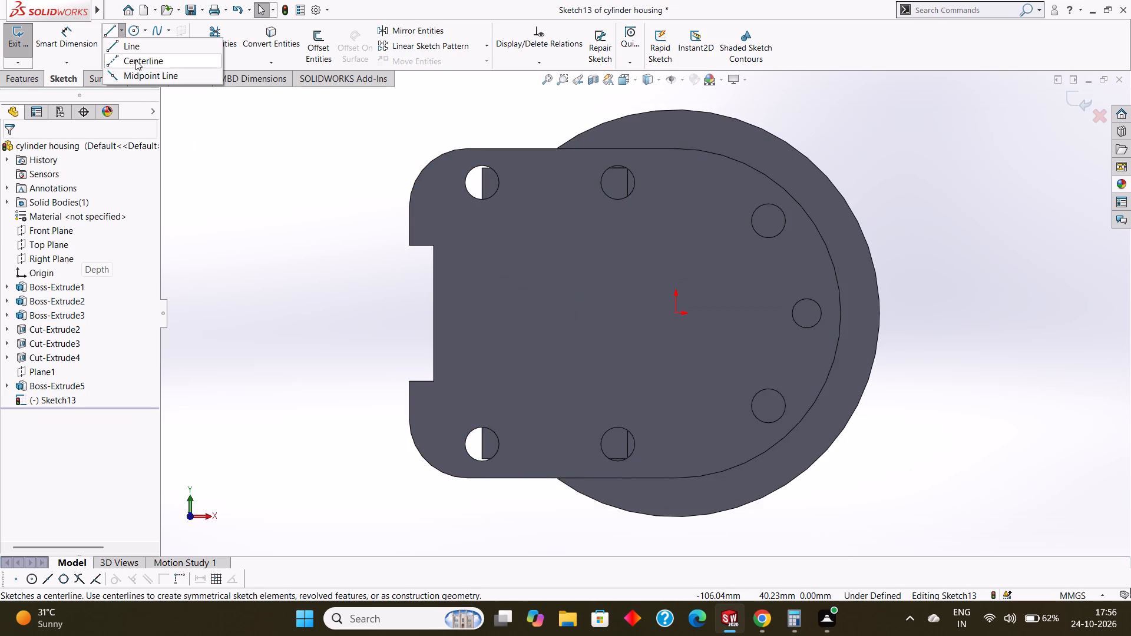
{"action": "left_click", "coordinate": [135, 60]}
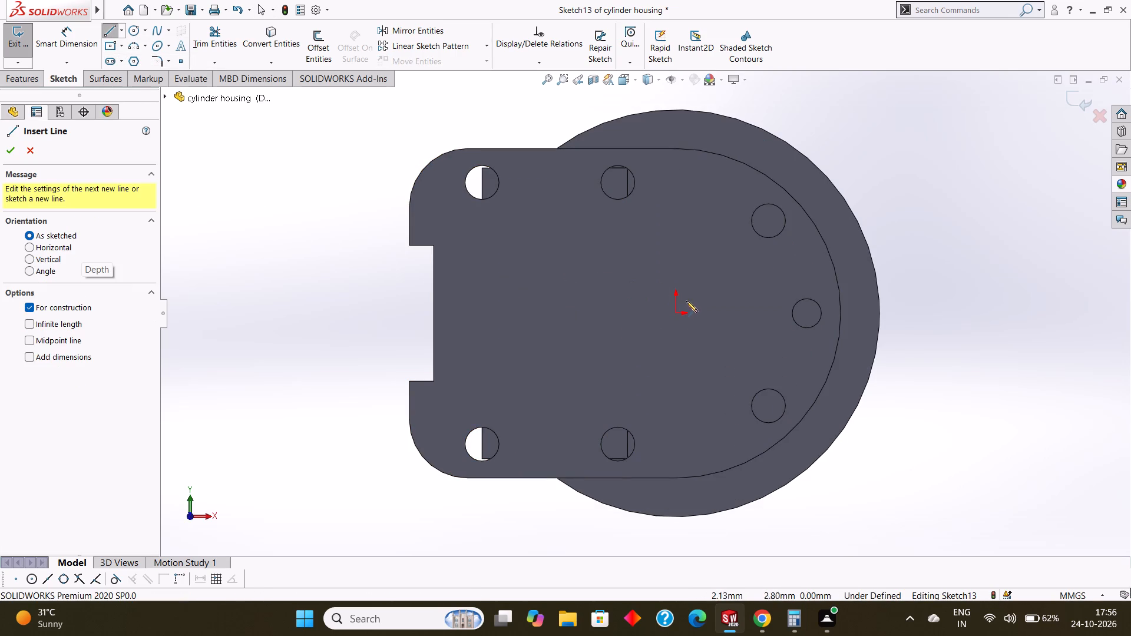
{"action": "left_click", "coordinate": [677, 313]}
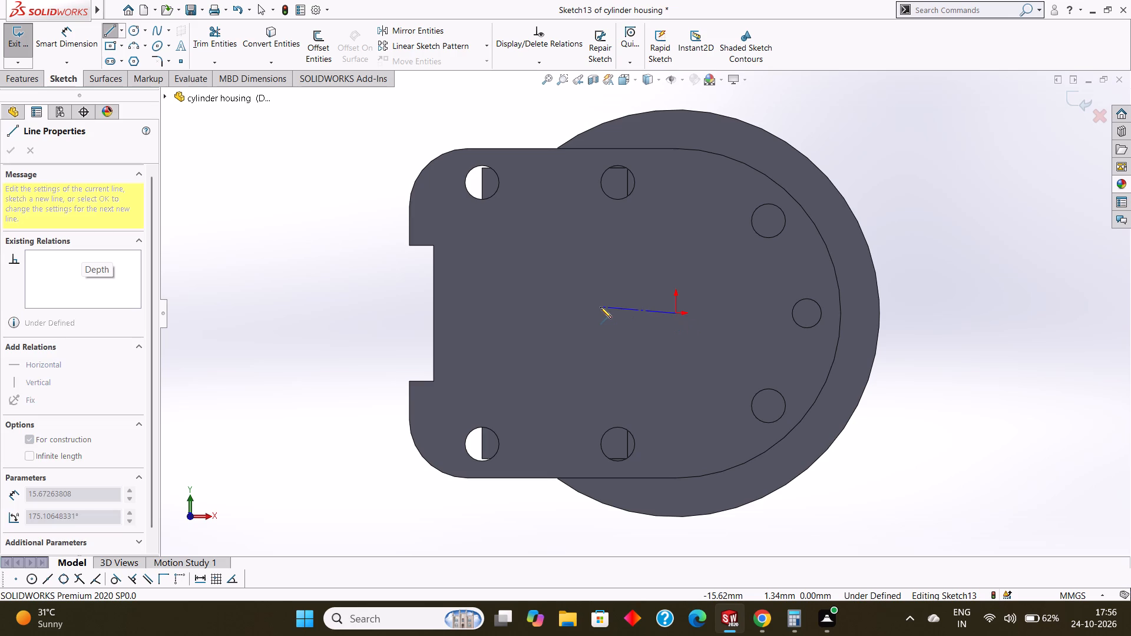
{"action": "type", "text": "25"}
{"action": "key", "text": "Return"}
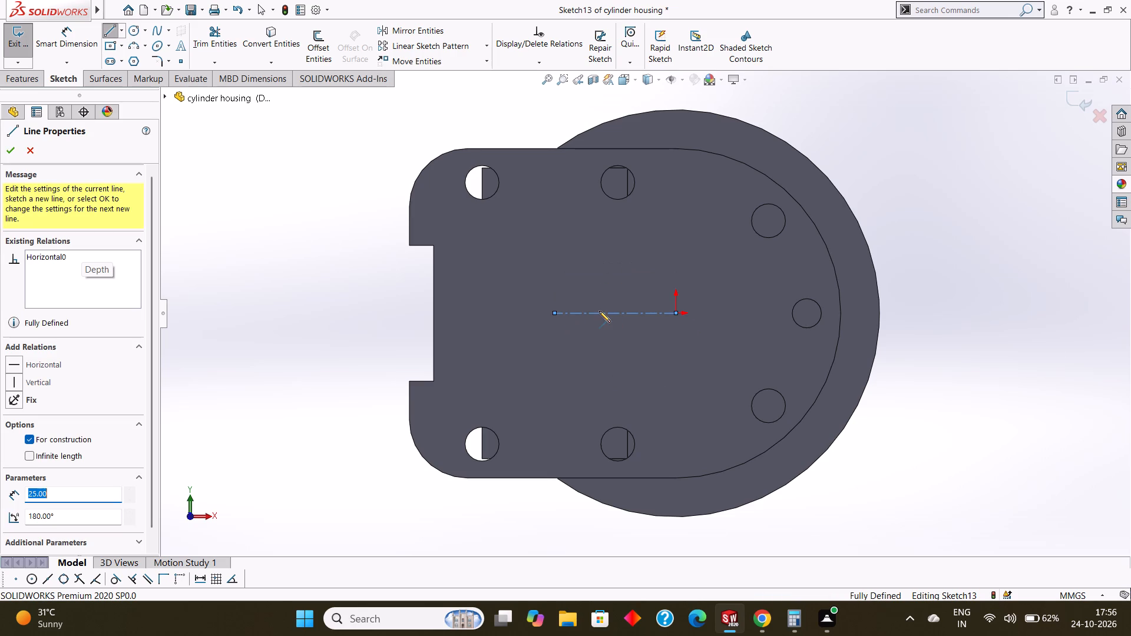
{"action": "key", "text": "Escape"}
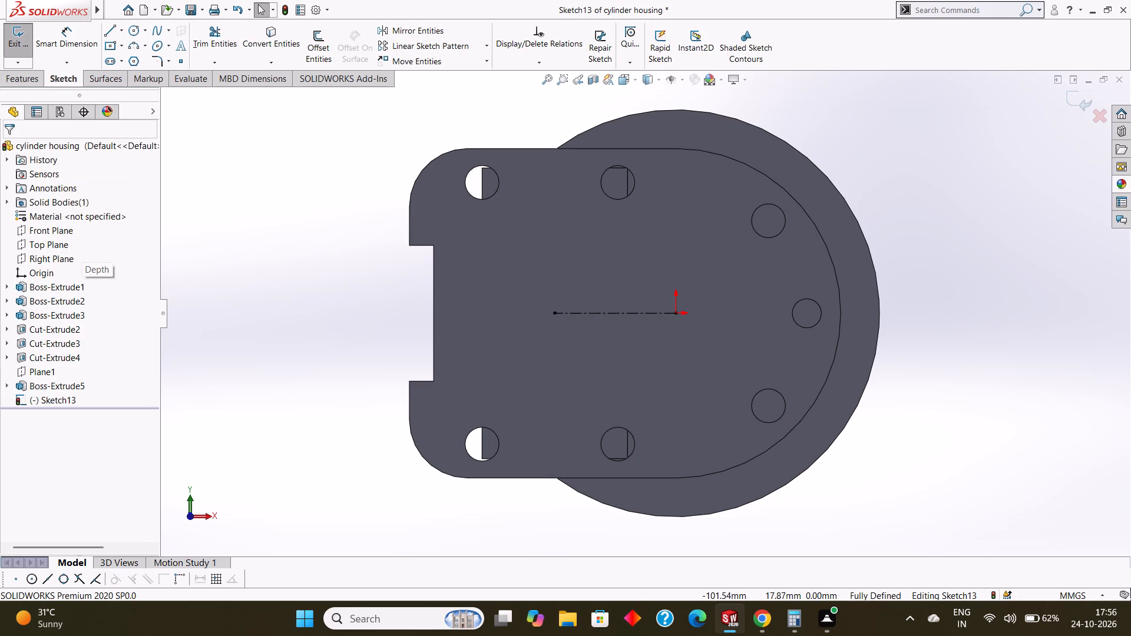
Sketch a circle of 6 mm radius centred on the centerline's end nearest the notch.
{"action": "left_click", "coordinate": [136, 25]}
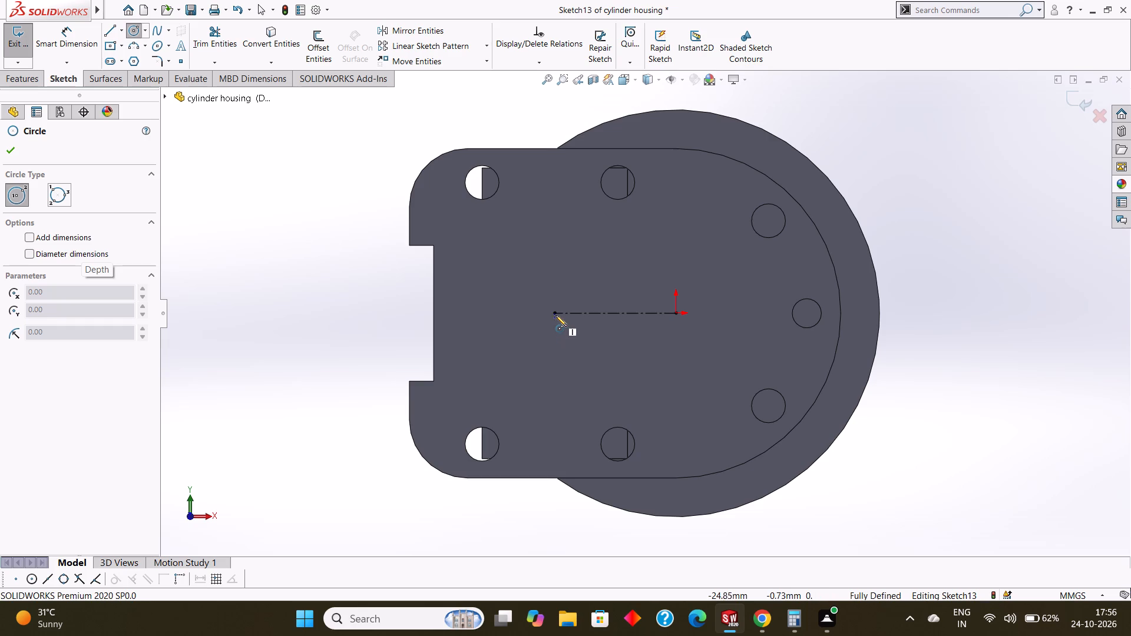
{"action": "left_click_drag", "start_coordinate": [554, 314], "coordinate": [565, 332]}
{"action": "key", "text": "BackSpace"}
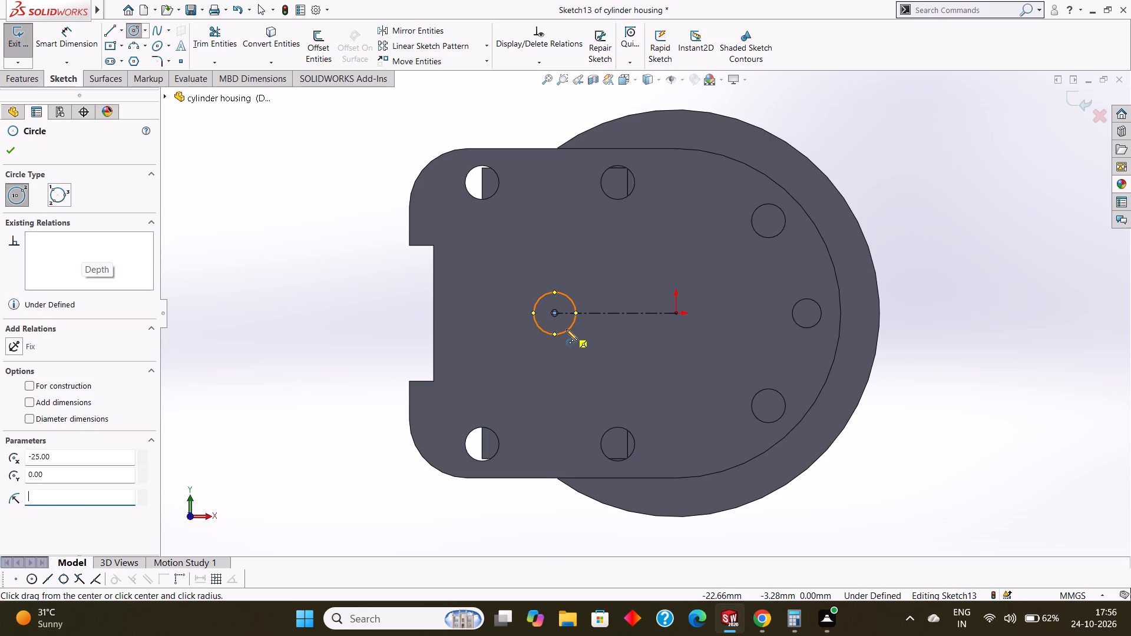
{"action": "key", "text": "6"}
{"action": "key", "text": "Return"}
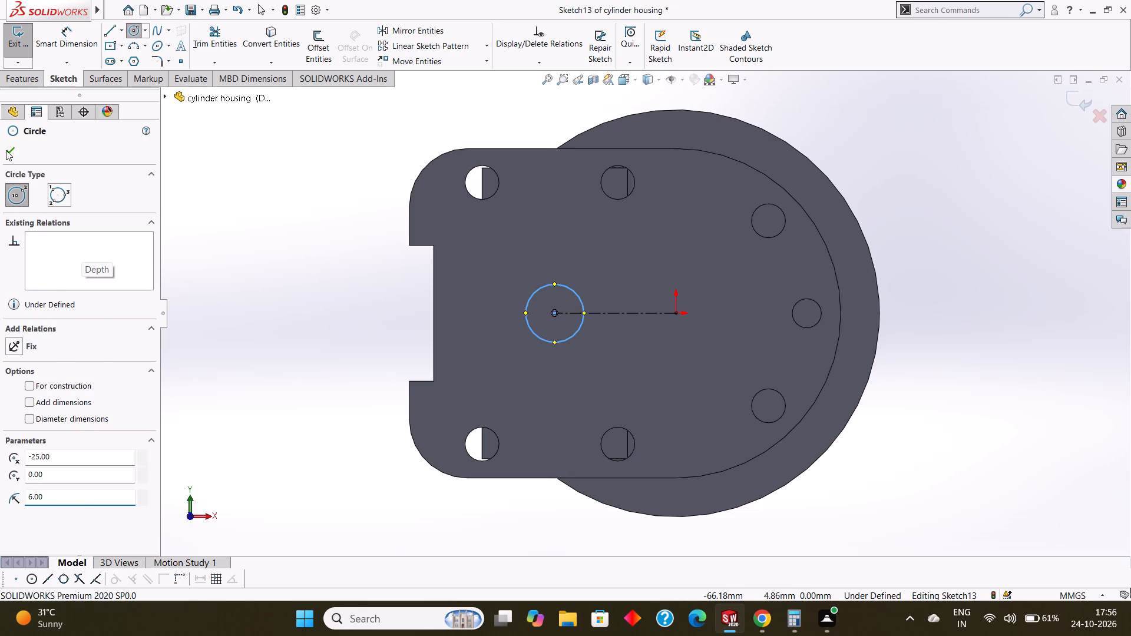
{"action": "left_click", "coordinate": [6, 150]}
Add a 12 mm diameter dimension to the circle at the centerline's end.
{"action": "left_click", "coordinate": [68, 33]}
{"action": "left_click", "coordinate": [559, 283]}
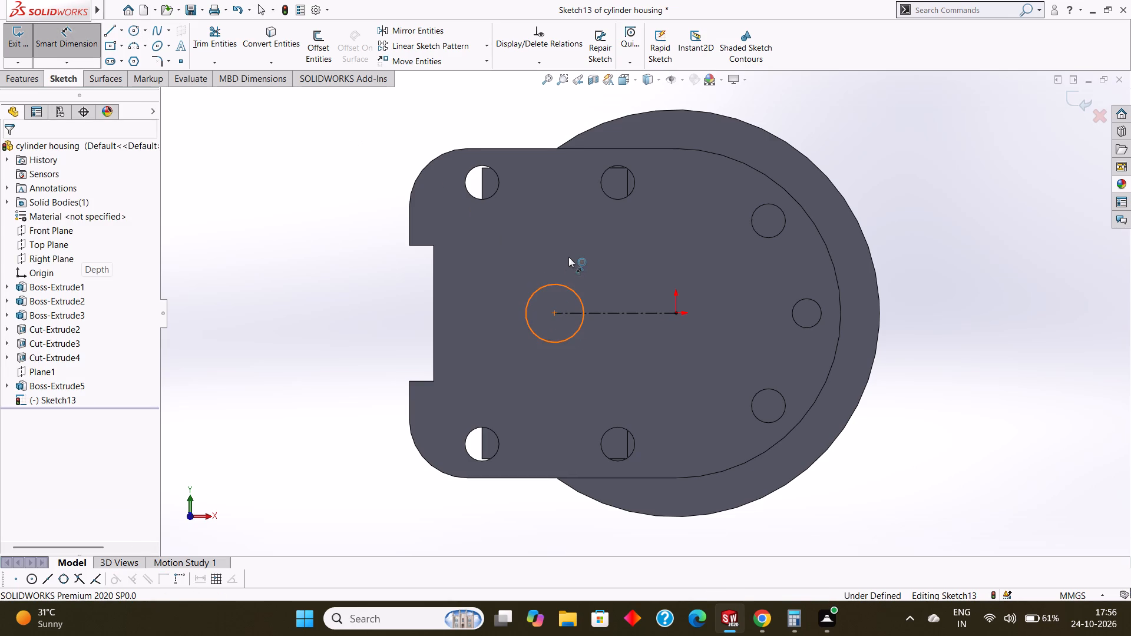
{"action": "left_click", "coordinate": [573, 243]}
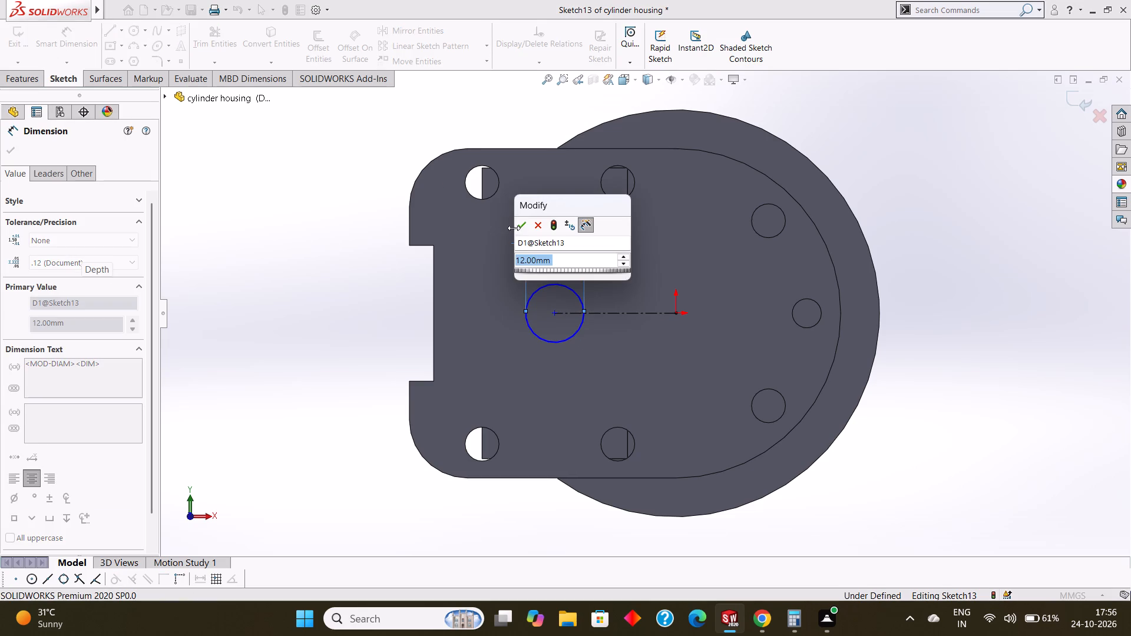
{"action": "left_click", "coordinate": [517, 228]}
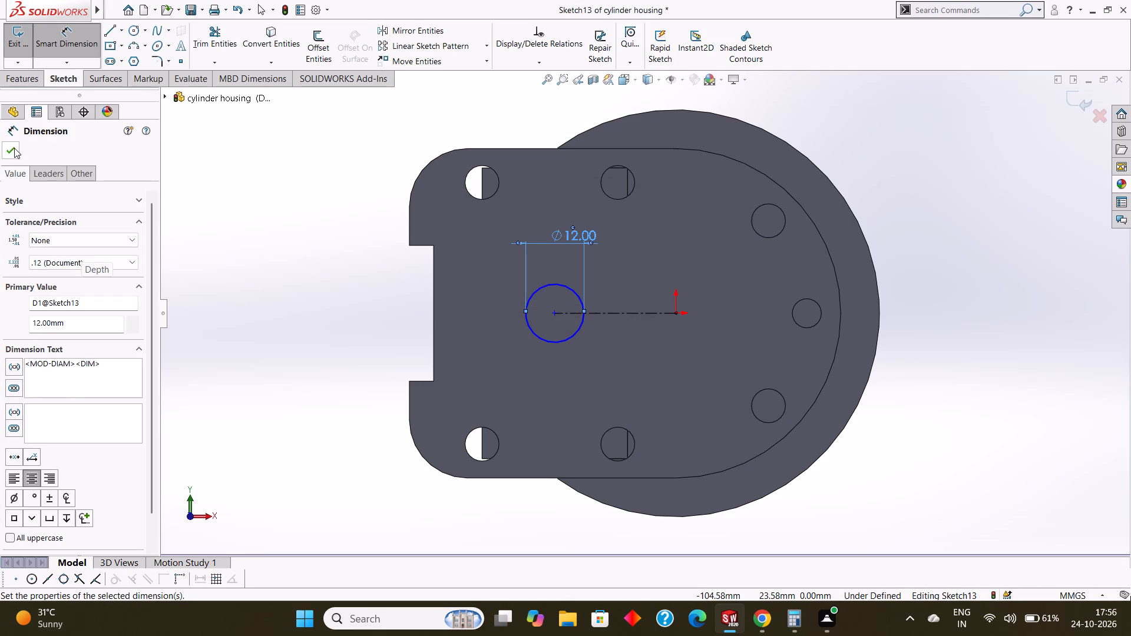
Cut the 12 mm circle into the plate face as a blind extruded cut 40 mm deep.
{"action": "left_click", "coordinate": [14, 148]}
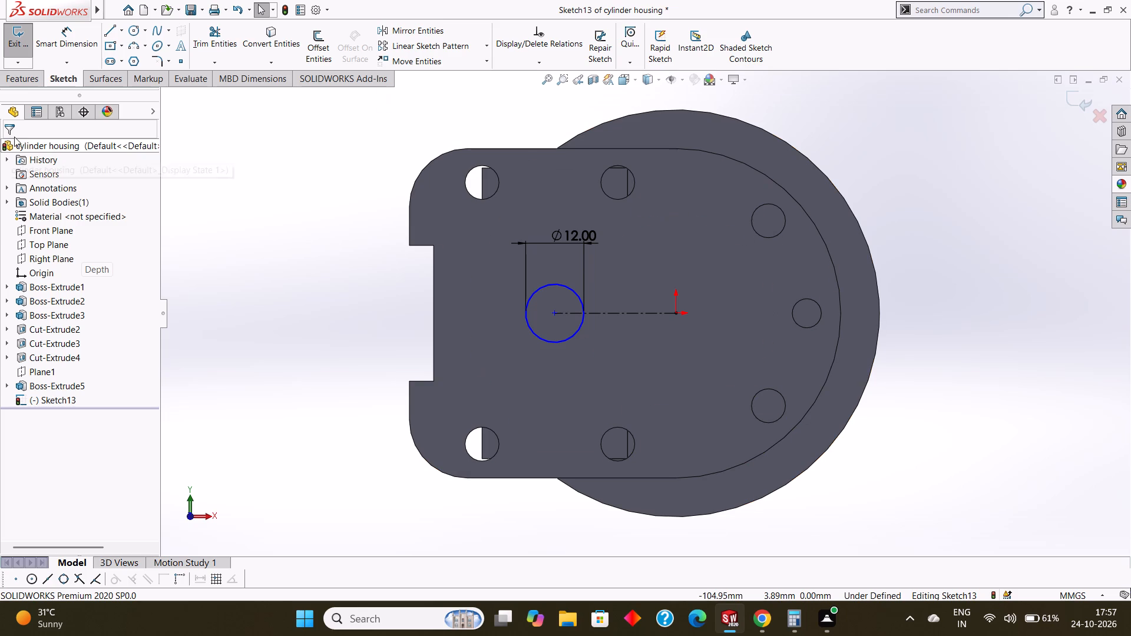
{"action": "left_click", "coordinate": [24, 79]}
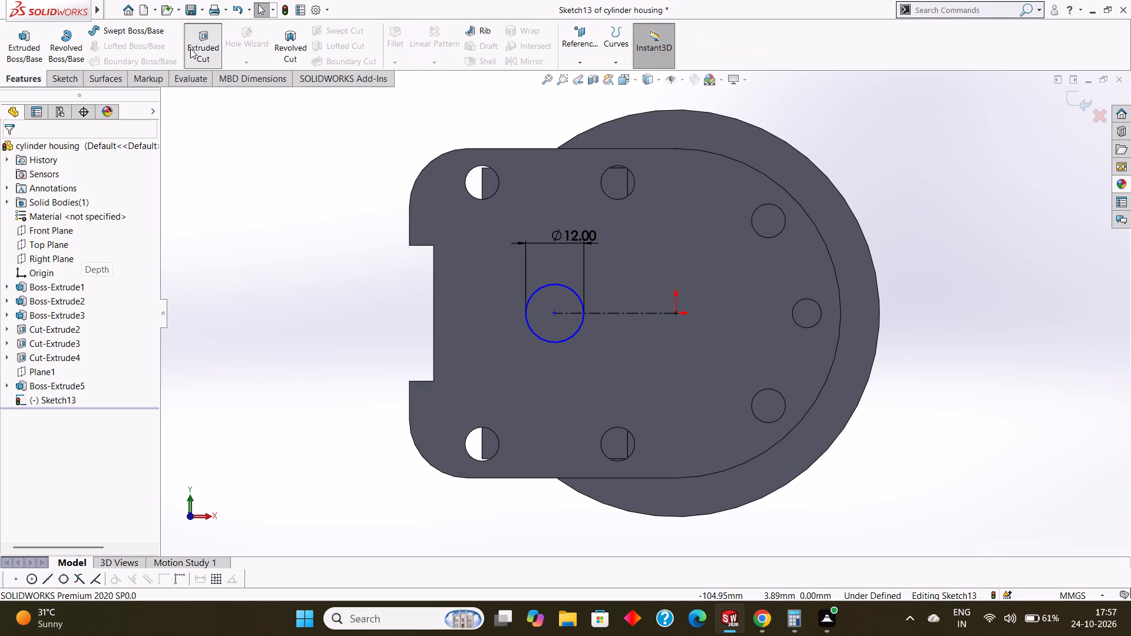
{"action": "left_click", "coordinate": [190, 48]}
{"action": "middle_click_drag", "start_coordinate": [376, 342], "coordinate": [423, 218]}
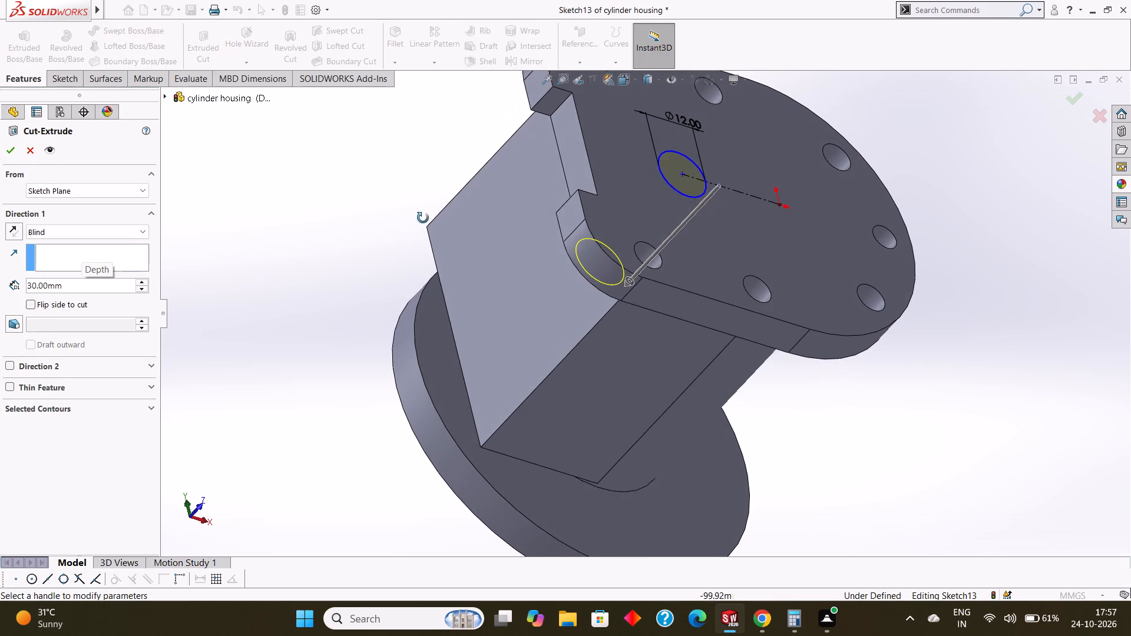
{"action": "middle_click_drag", "start_coordinate": [423, 218], "coordinate": [424, 218]}
{"action": "left_click", "coordinate": [67, 283]}
{"action": "left_click_drag", "start_coordinate": [78, 286], "coordinate": [23, 279]}
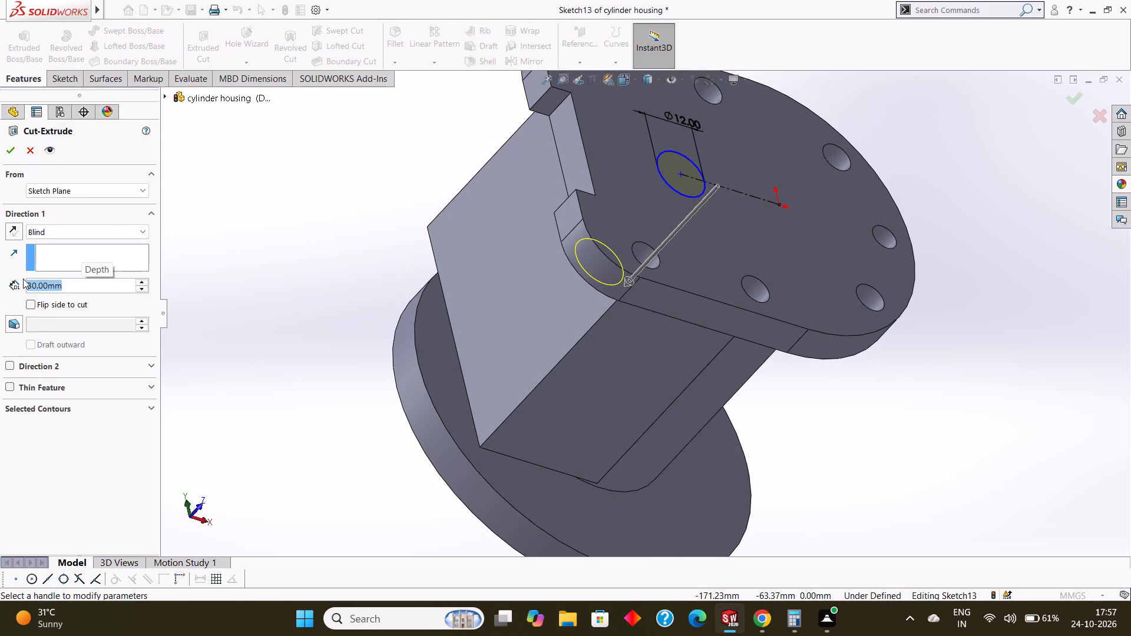
{"action": "type", "text": "40"}
{"action": "key", "text": "Return"}
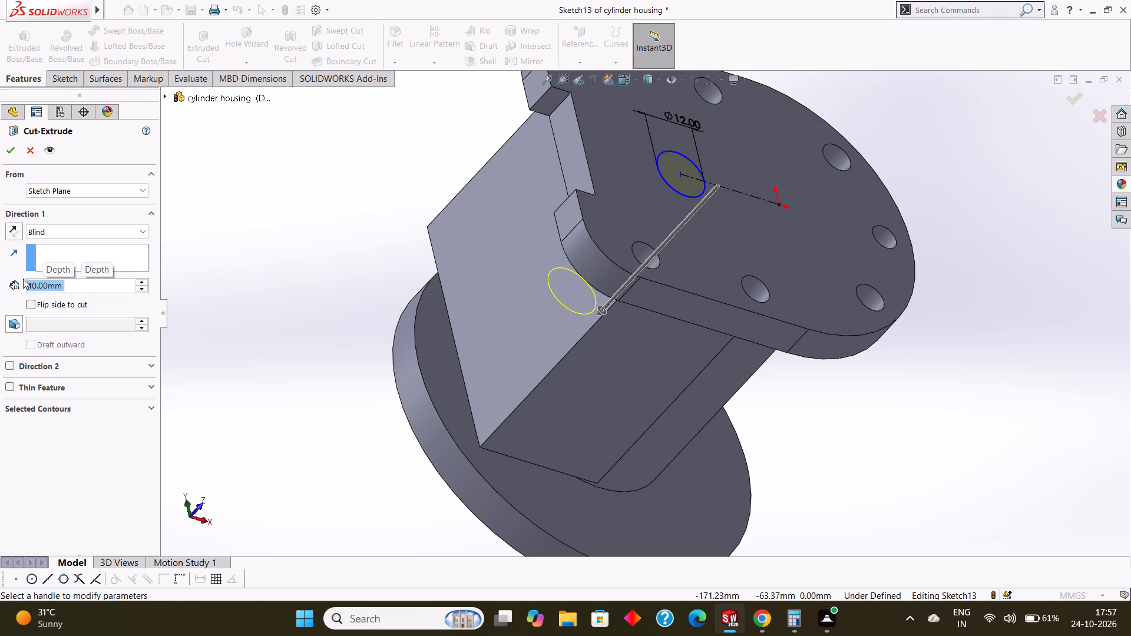
{"action": "left_click", "coordinate": [11, 146]}
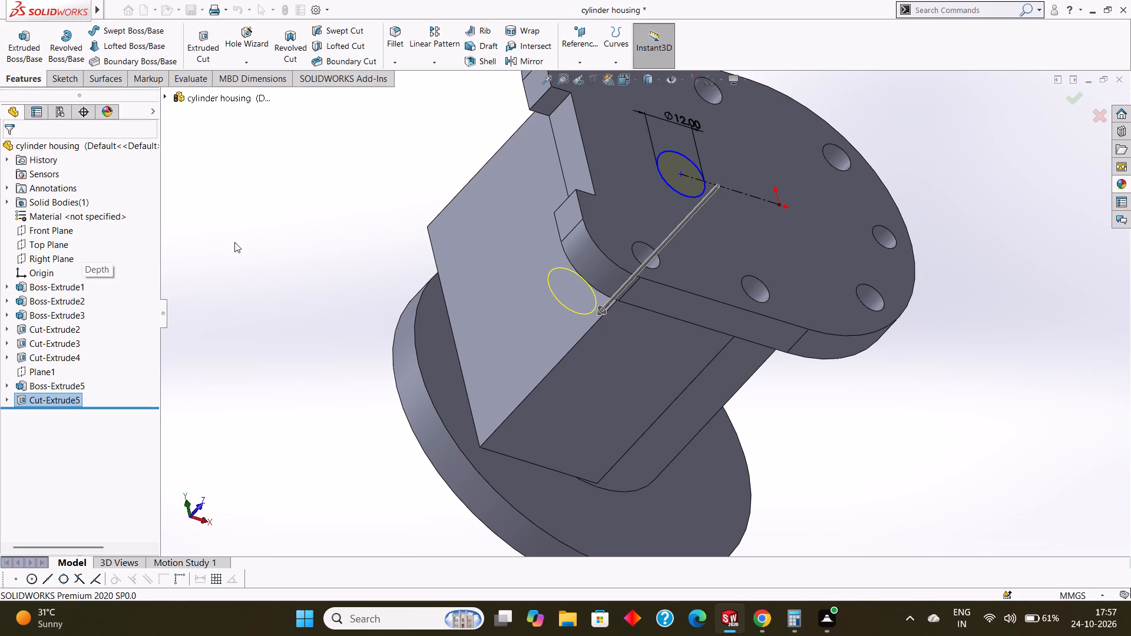
{"action": "left_click", "coordinate": [373, 245]}
Examine the housing from several angles, checking the new hole in the plate and the side block.
{"action": "middle_click_drag", "start_coordinate": [369, 245], "coordinate": [344, 205]}
{"action": "scroll", "coordinate": [344, 206], "scroll_direction": "up", "scroll_amount": 5}
{"action": "middle_click_drag", "start_coordinate": [397, 259], "coordinate": [381, 207]}
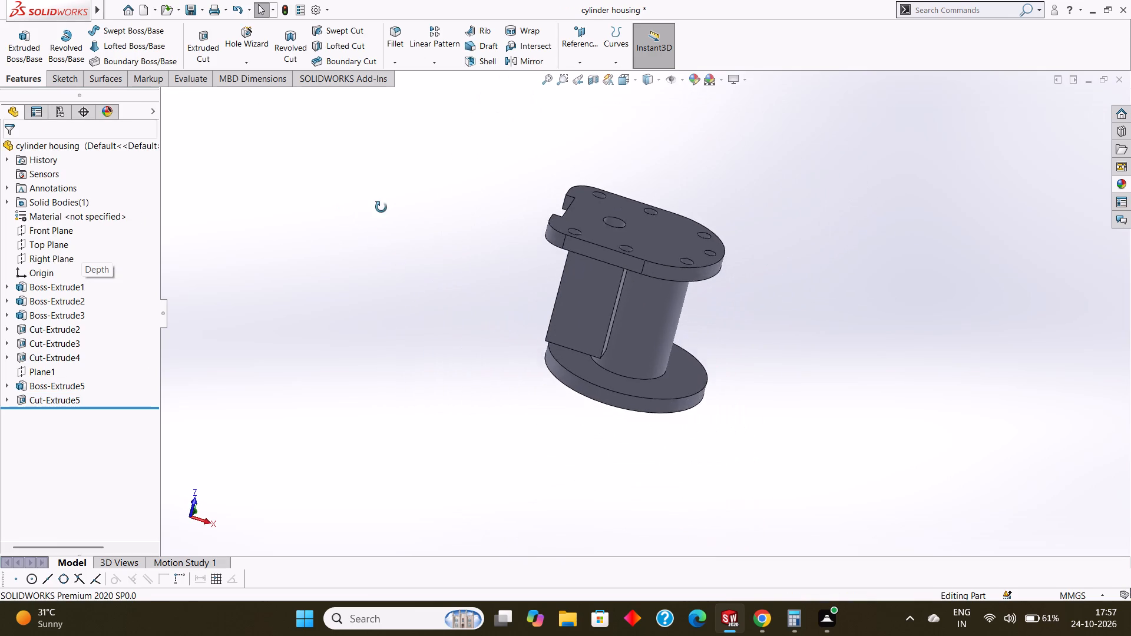
{"action": "middle_click_drag", "start_coordinate": [381, 207], "coordinate": [398, 183]}
{"action": "scroll", "coordinate": [410, 199], "scroll_direction": "up", "scroll_amount": 1}
{"action": "middle_click_drag", "start_coordinate": [410, 200], "coordinate": [391, 261]}
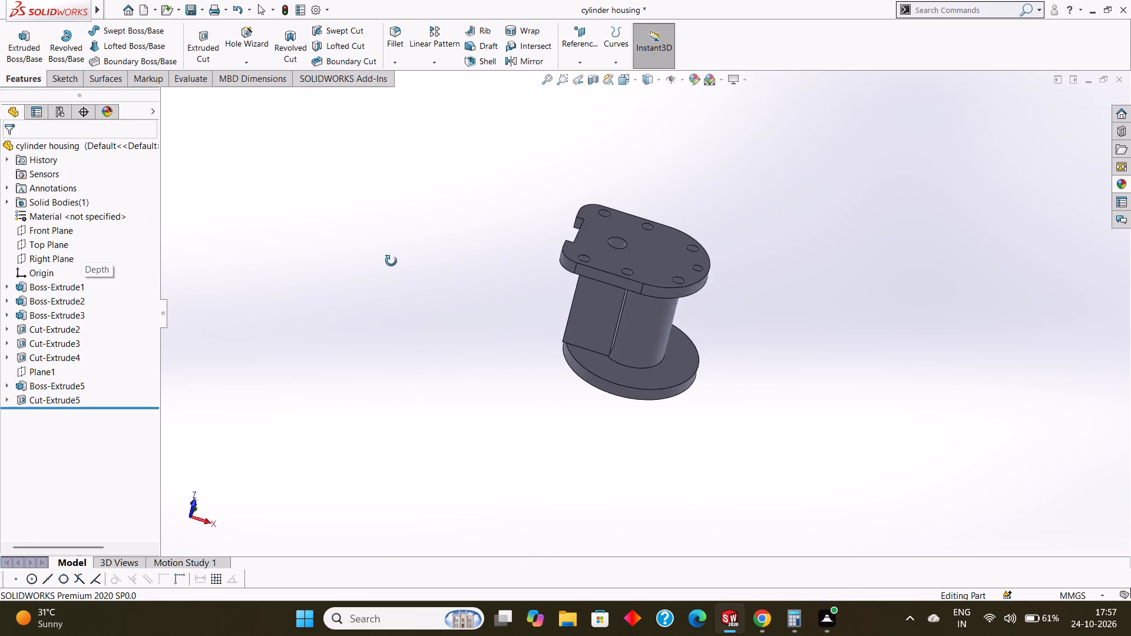
{"action": "middle_click_drag", "start_coordinate": [391, 261], "coordinate": [388, 278]}
{"action": "middle_click_drag", "start_coordinate": [445, 277], "coordinate": [429, 244]}
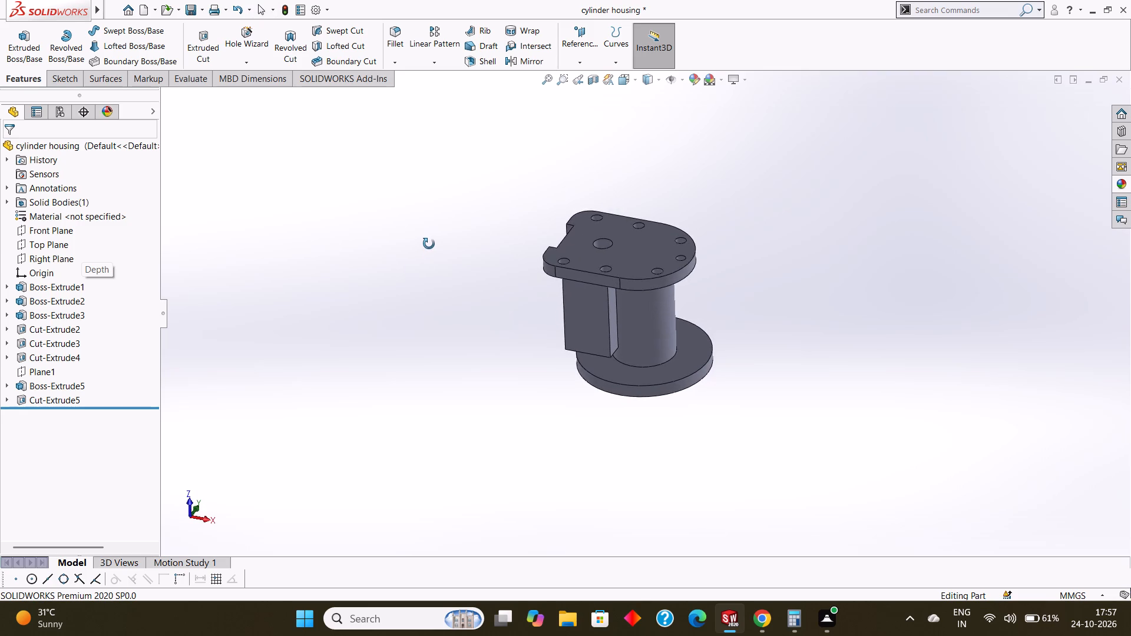
{"action": "middle_click_drag", "start_coordinate": [429, 244], "coordinate": [447, 418]}
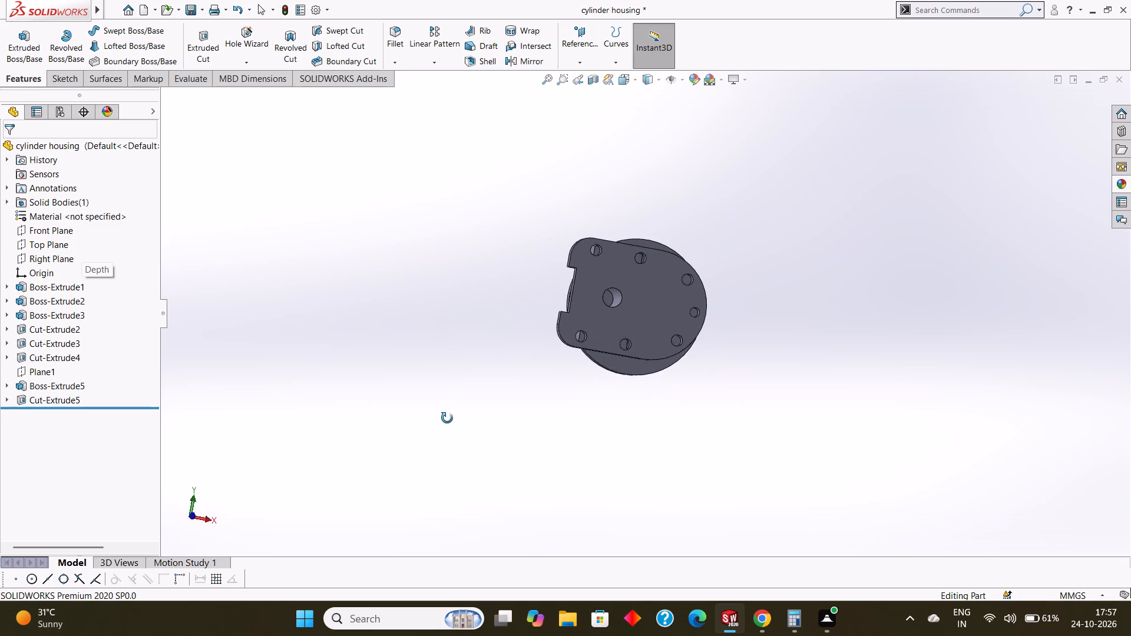
{"action": "middle_click_drag", "start_coordinate": [447, 418], "coordinate": [510, 361]}
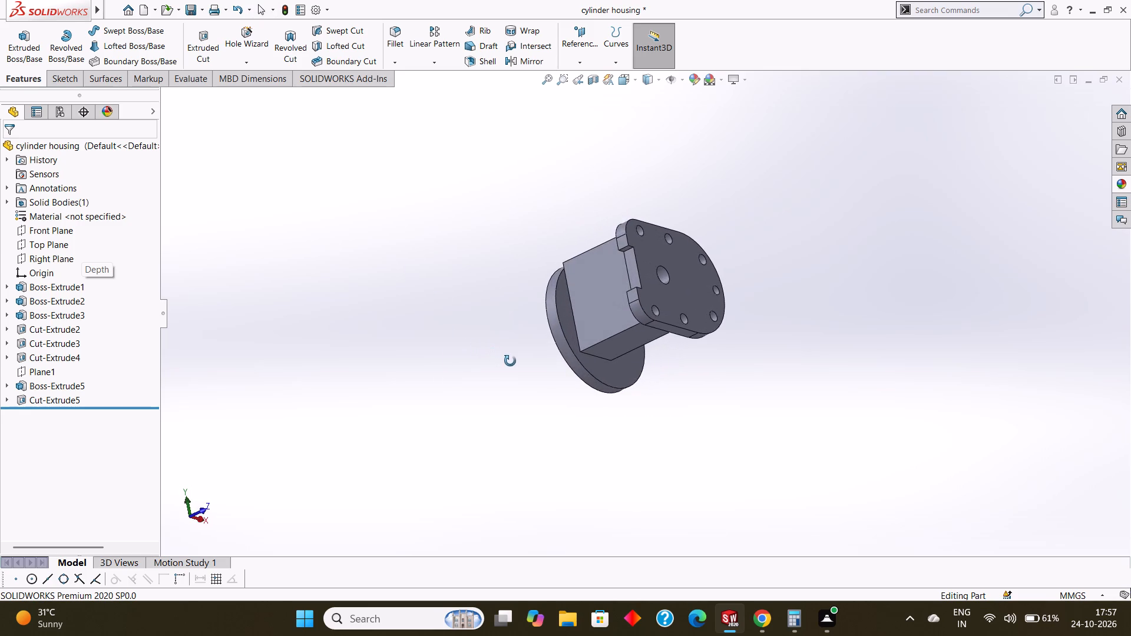
{"action": "middle_click_drag", "start_coordinate": [510, 361], "coordinate": [517, 366]}
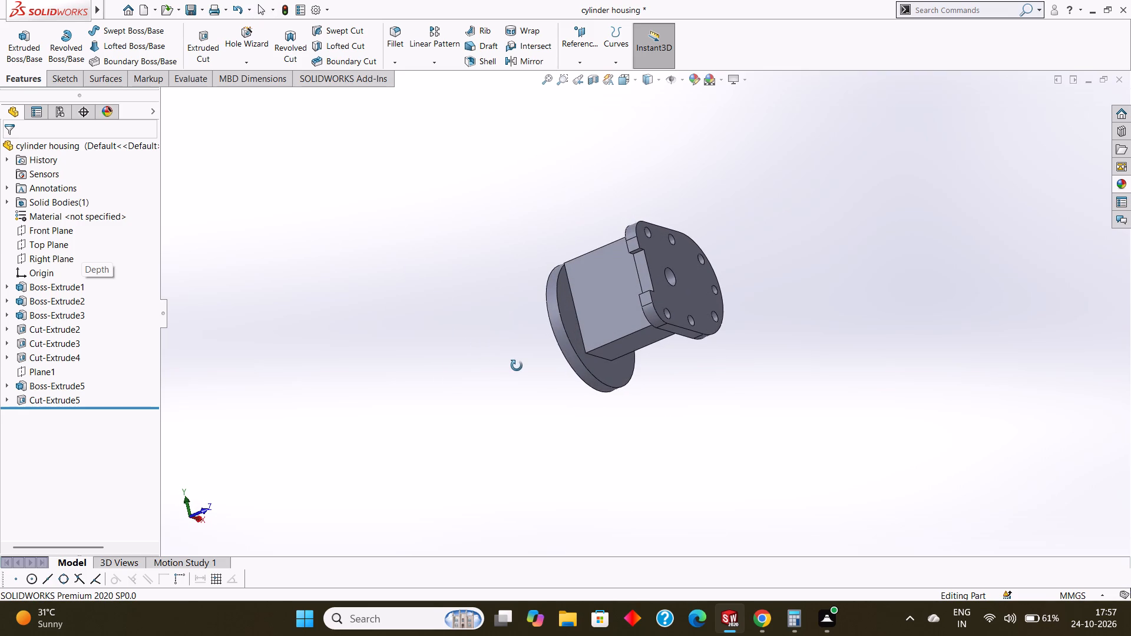
{"action": "middle_click_drag", "start_coordinate": [517, 366], "coordinate": [522, 369]}
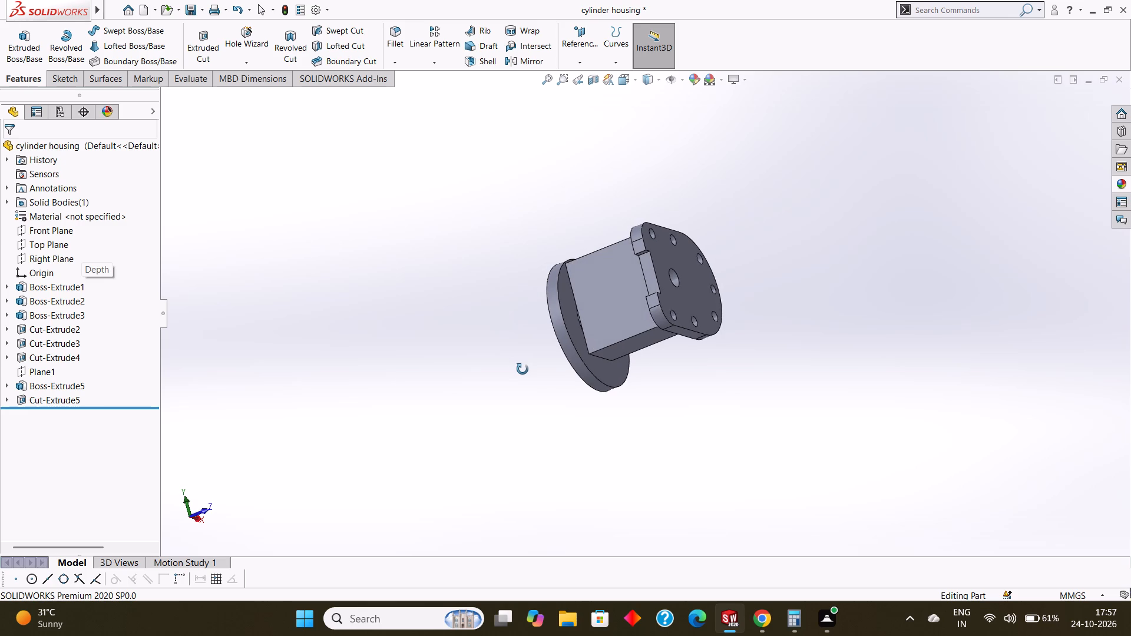
{"action": "middle_click_drag", "start_coordinate": [522, 369], "coordinate": [523, 369]}
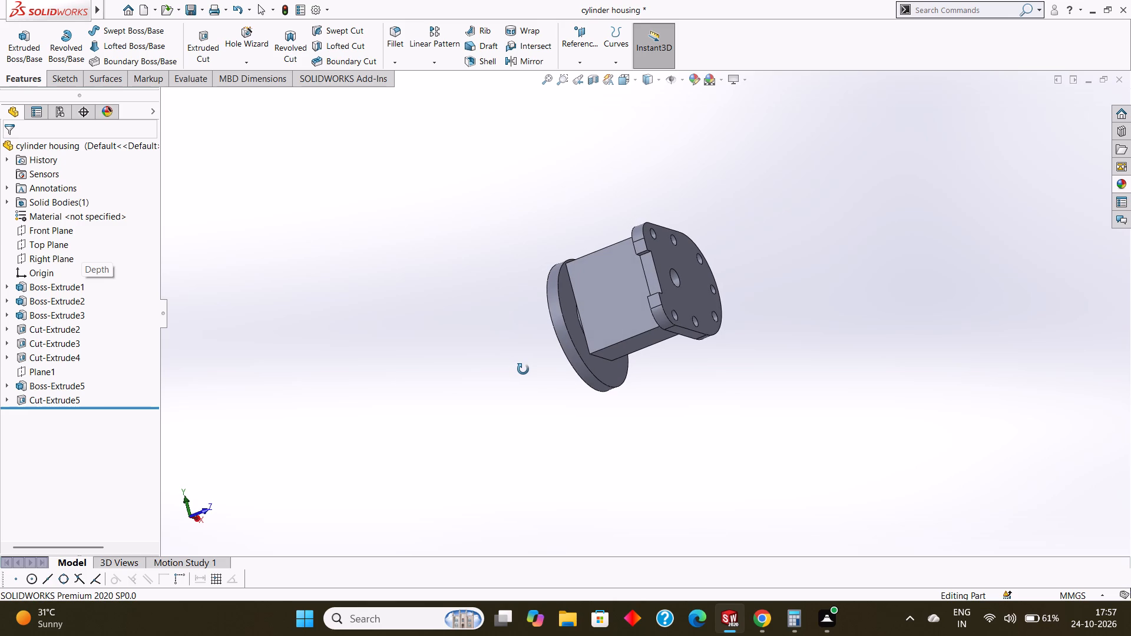
{"action": "middle_click_drag", "start_coordinate": [523, 369], "coordinate": [463, 261]}
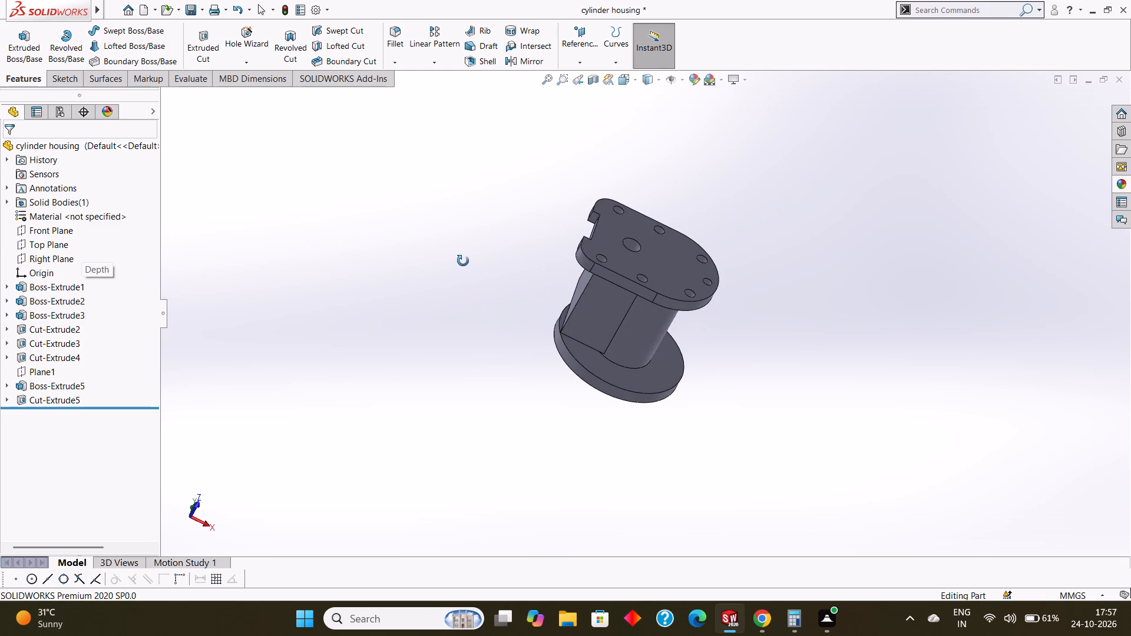
{"action": "middle_click_drag", "start_coordinate": [463, 261], "coordinate": [530, 350]}
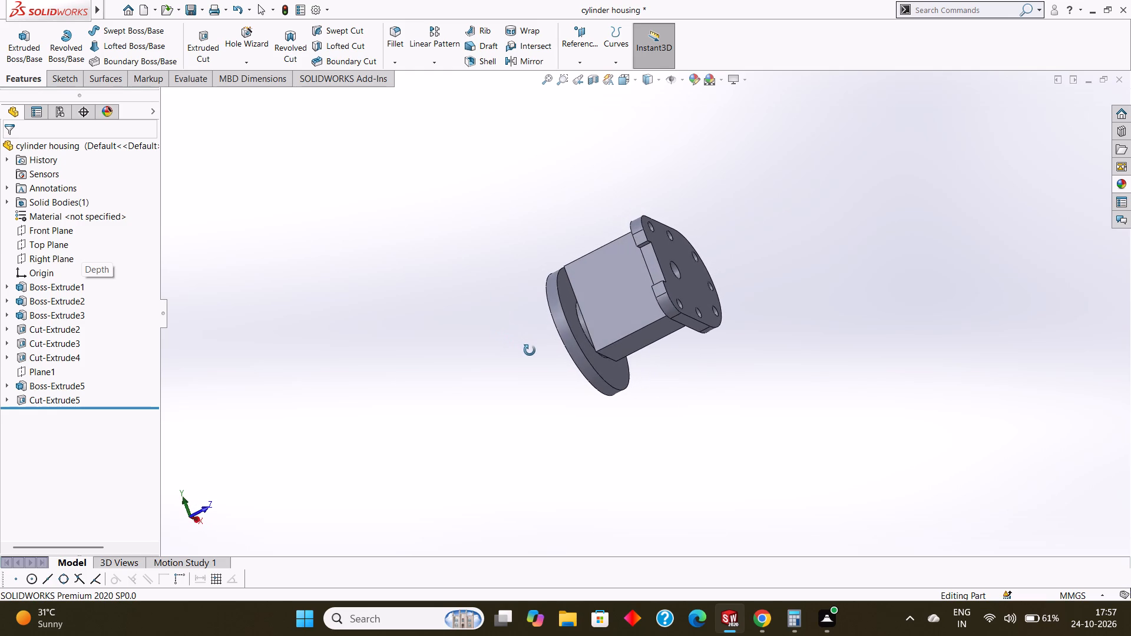
{"action": "middle_click_drag", "start_coordinate": [530, 350], "coordinate": [532, 350]}
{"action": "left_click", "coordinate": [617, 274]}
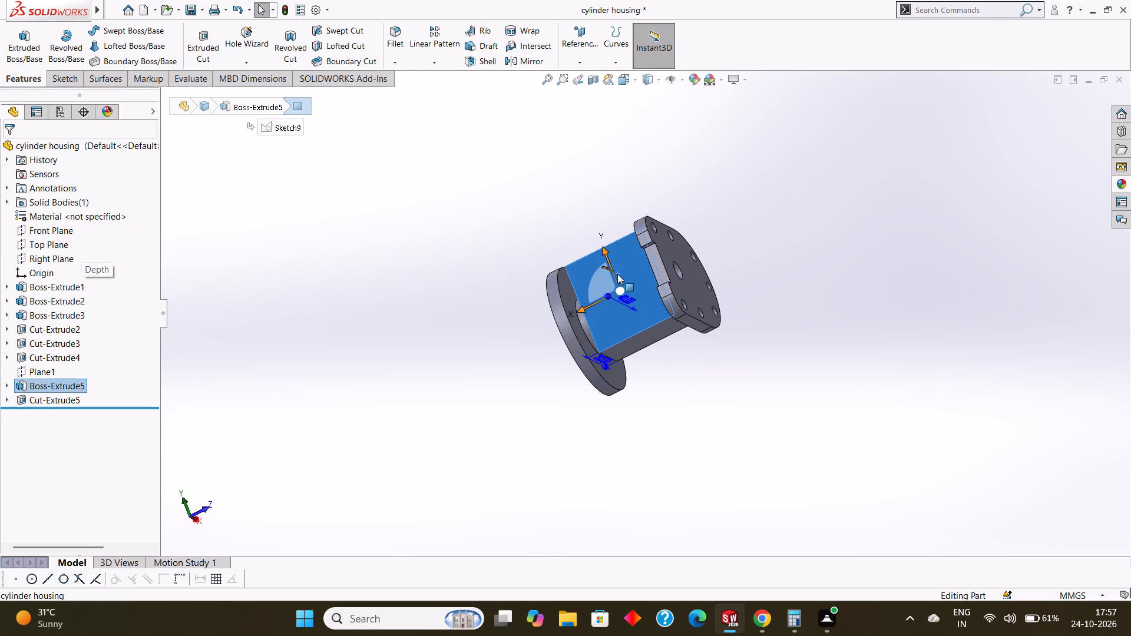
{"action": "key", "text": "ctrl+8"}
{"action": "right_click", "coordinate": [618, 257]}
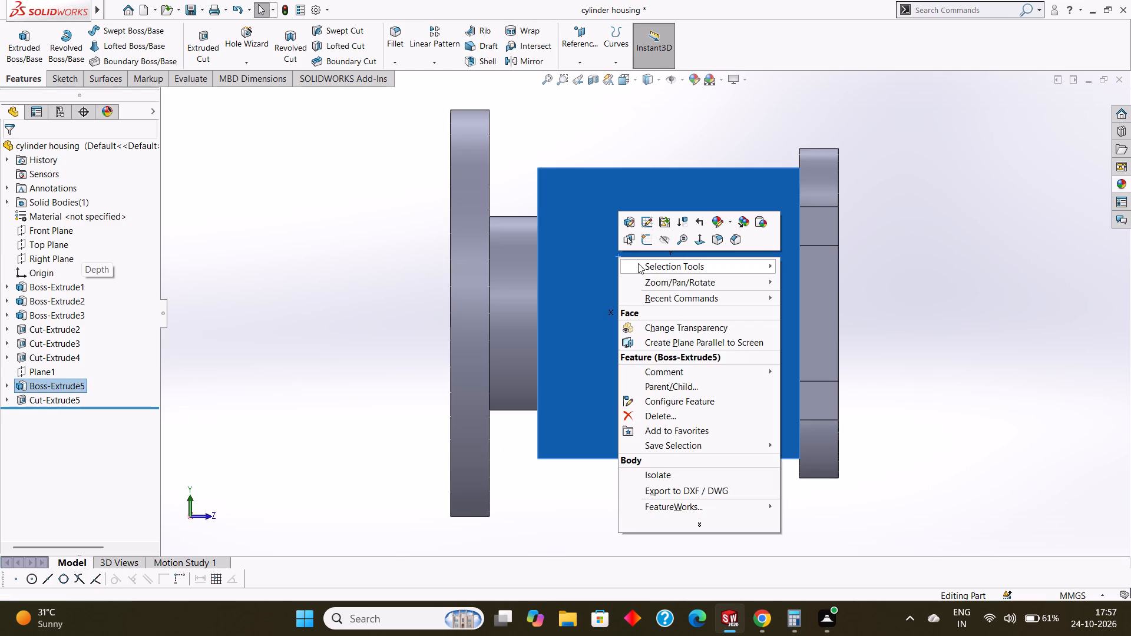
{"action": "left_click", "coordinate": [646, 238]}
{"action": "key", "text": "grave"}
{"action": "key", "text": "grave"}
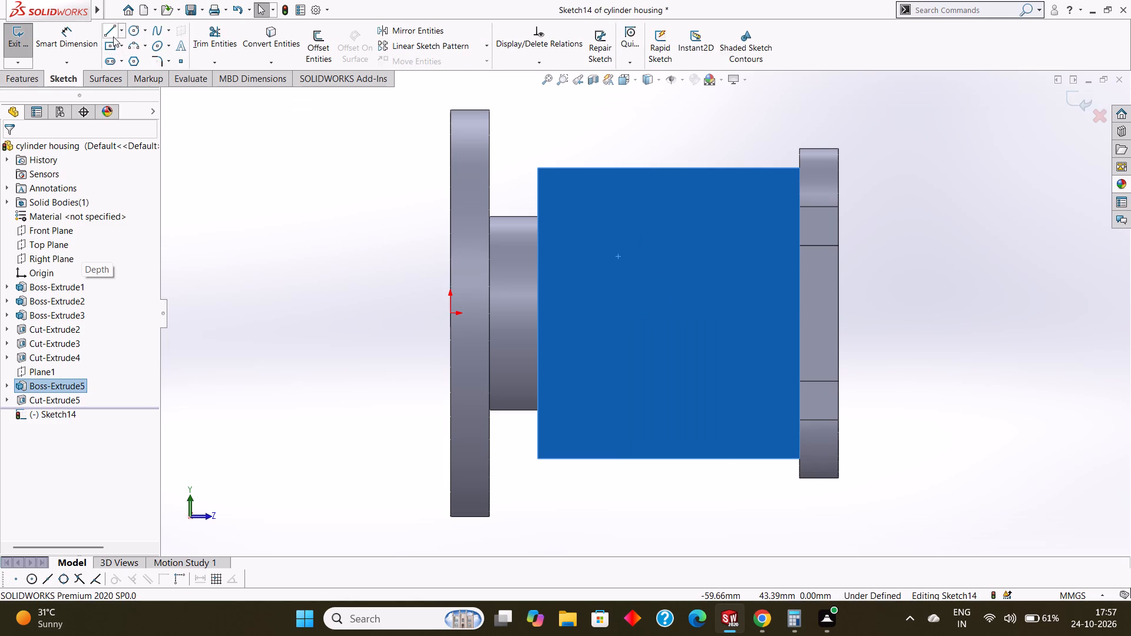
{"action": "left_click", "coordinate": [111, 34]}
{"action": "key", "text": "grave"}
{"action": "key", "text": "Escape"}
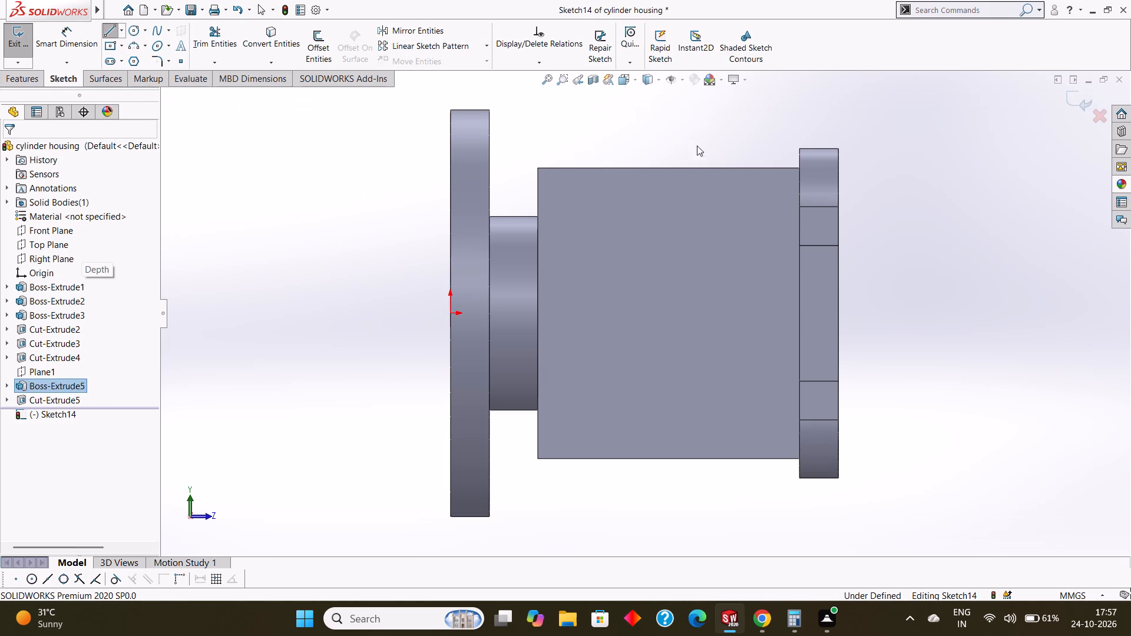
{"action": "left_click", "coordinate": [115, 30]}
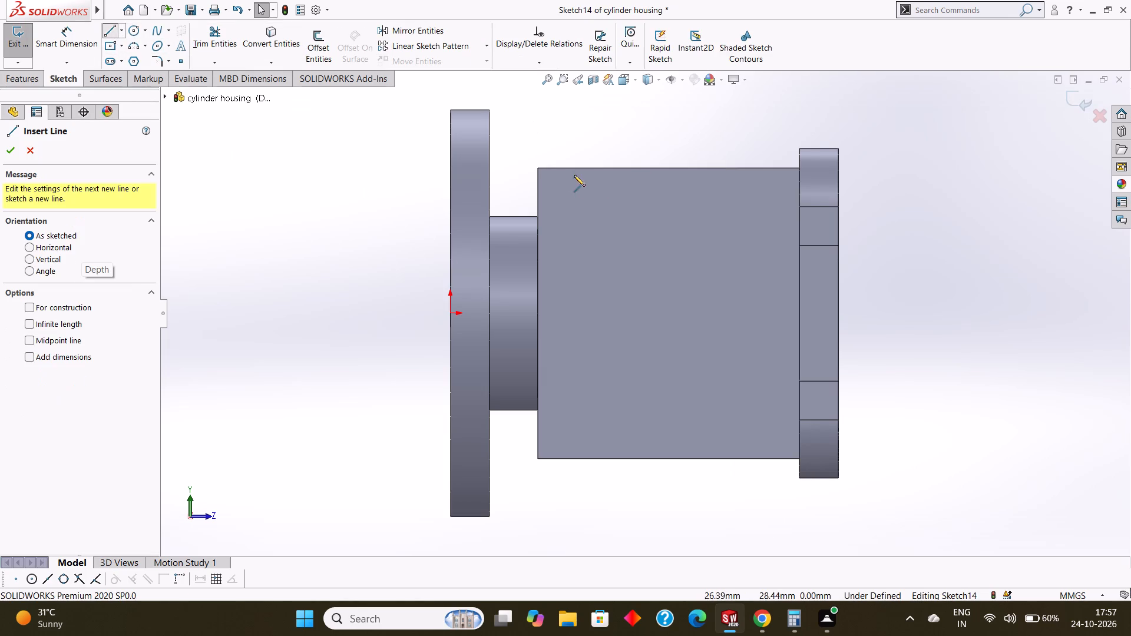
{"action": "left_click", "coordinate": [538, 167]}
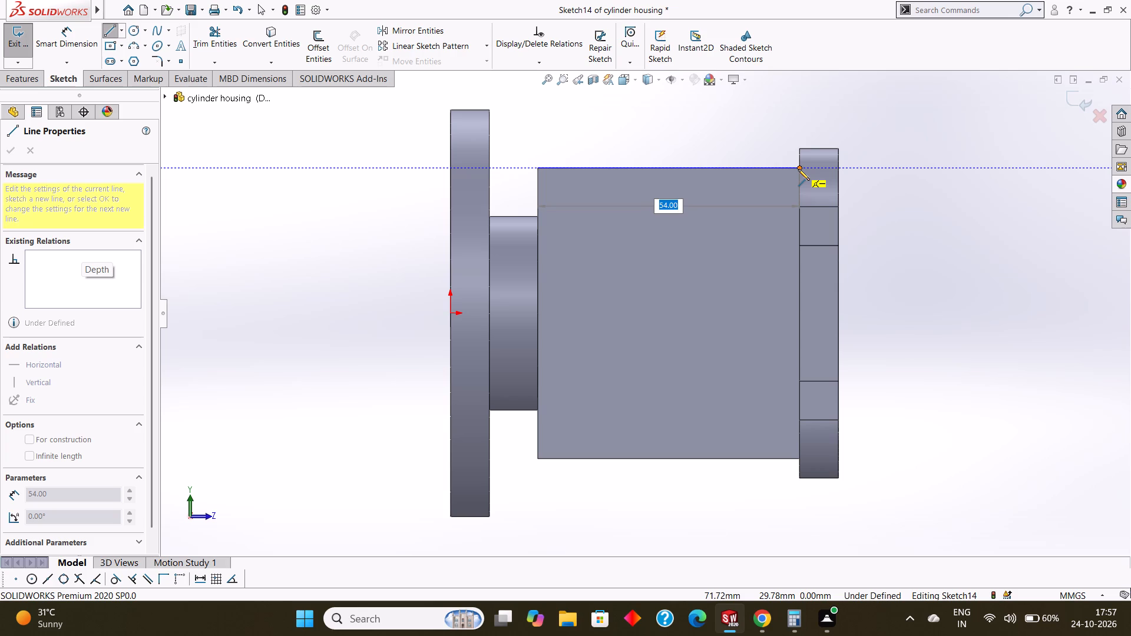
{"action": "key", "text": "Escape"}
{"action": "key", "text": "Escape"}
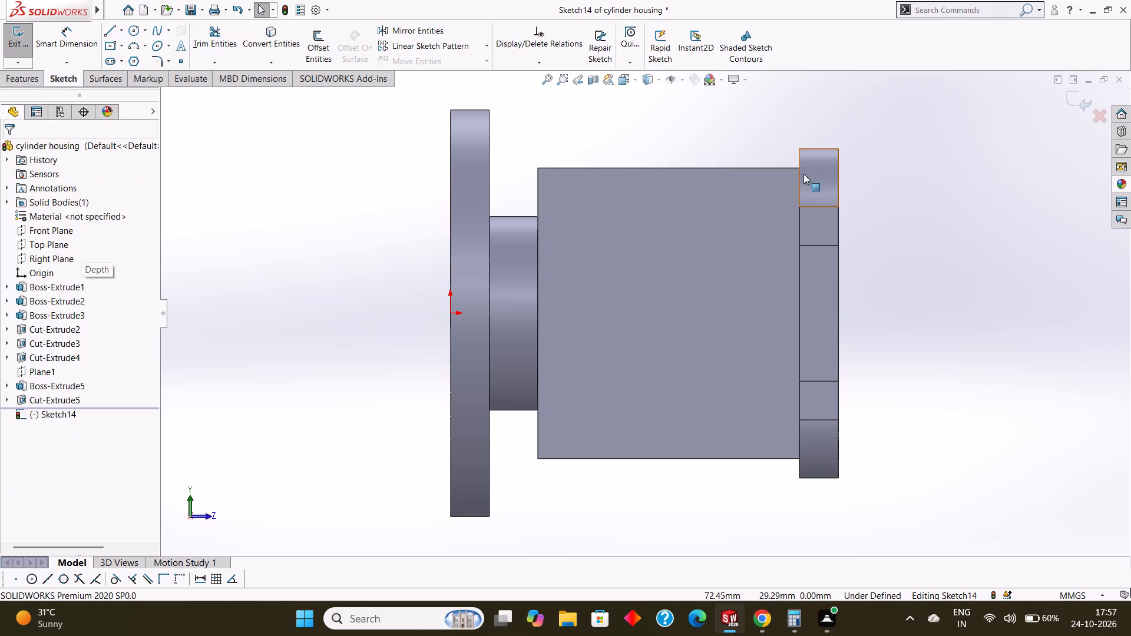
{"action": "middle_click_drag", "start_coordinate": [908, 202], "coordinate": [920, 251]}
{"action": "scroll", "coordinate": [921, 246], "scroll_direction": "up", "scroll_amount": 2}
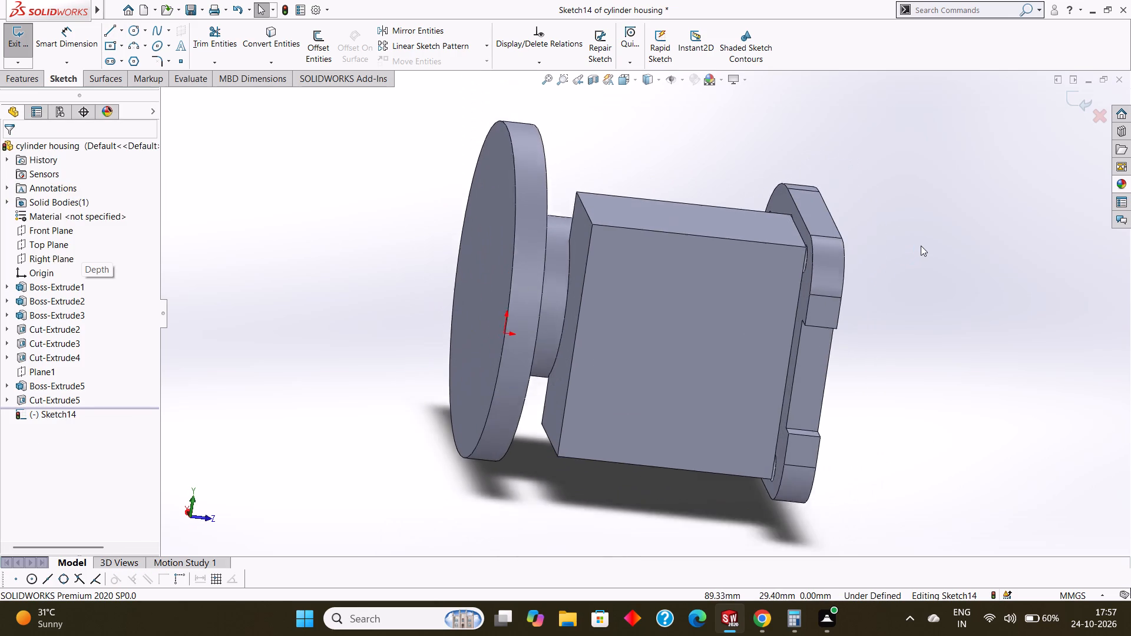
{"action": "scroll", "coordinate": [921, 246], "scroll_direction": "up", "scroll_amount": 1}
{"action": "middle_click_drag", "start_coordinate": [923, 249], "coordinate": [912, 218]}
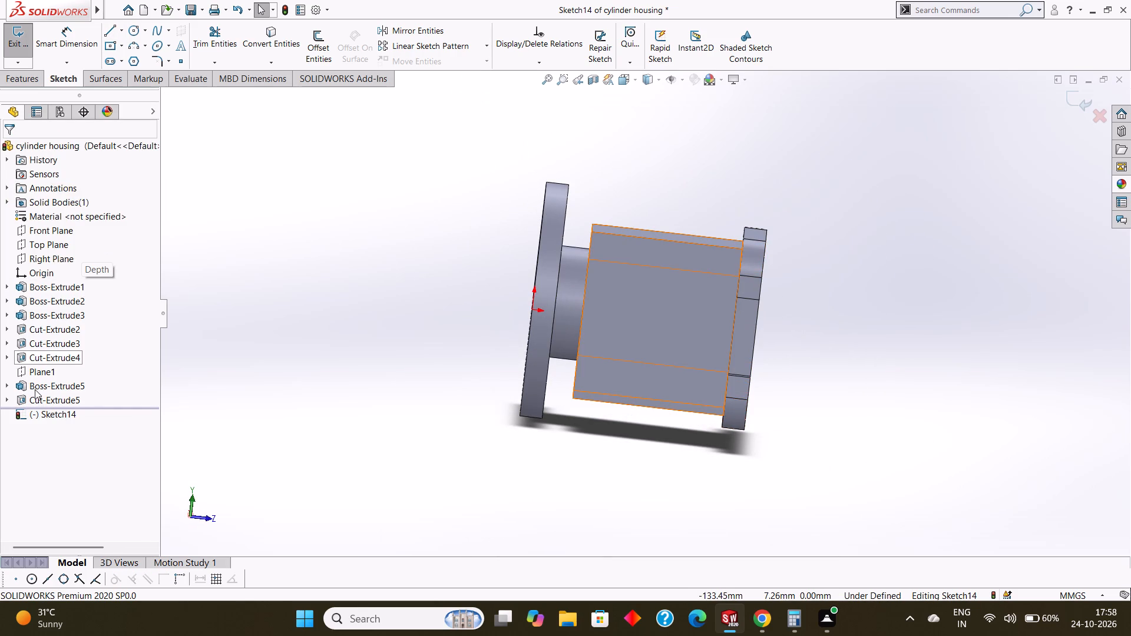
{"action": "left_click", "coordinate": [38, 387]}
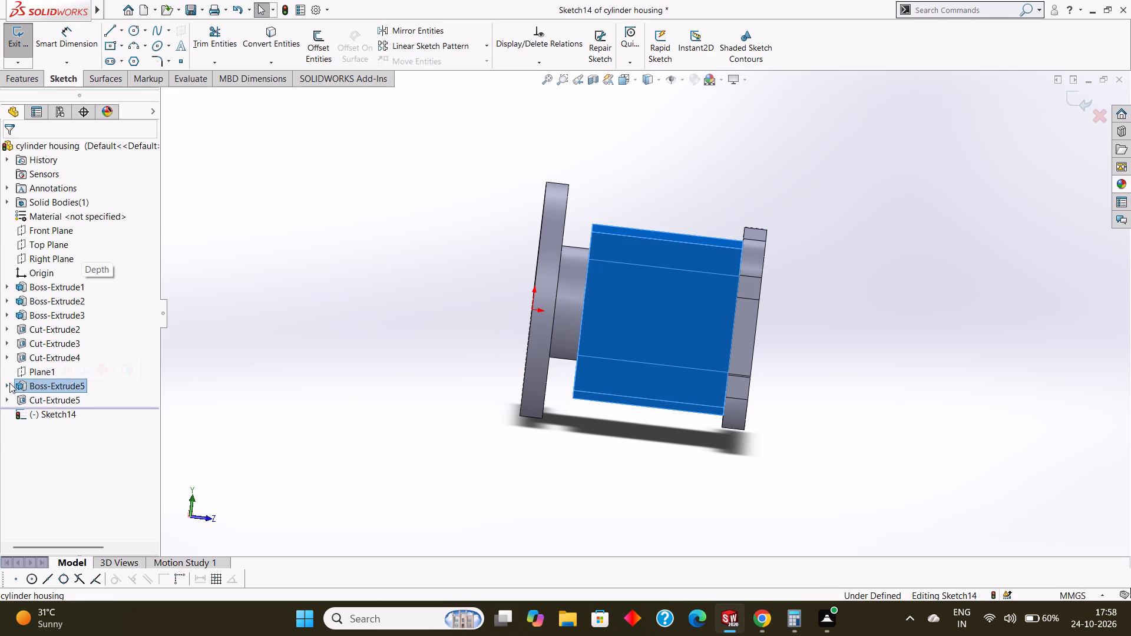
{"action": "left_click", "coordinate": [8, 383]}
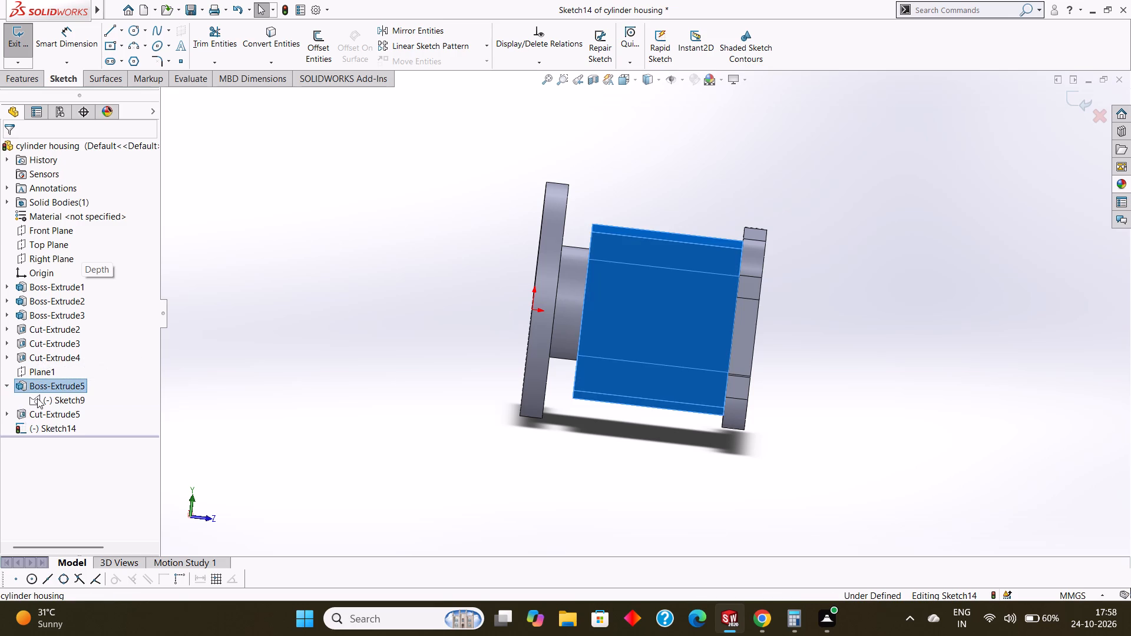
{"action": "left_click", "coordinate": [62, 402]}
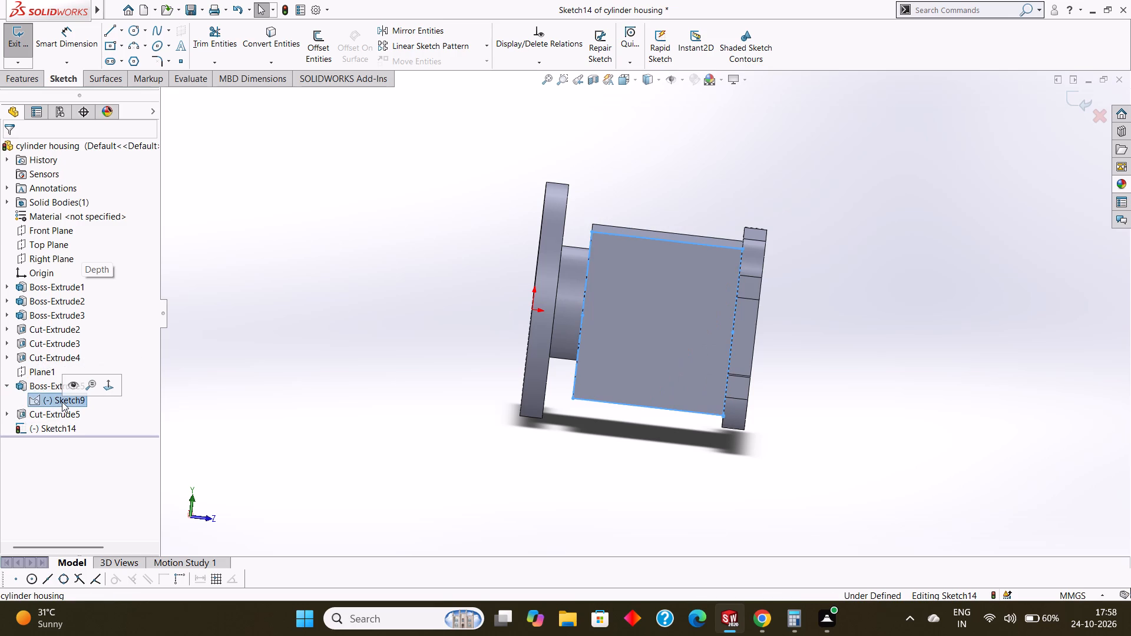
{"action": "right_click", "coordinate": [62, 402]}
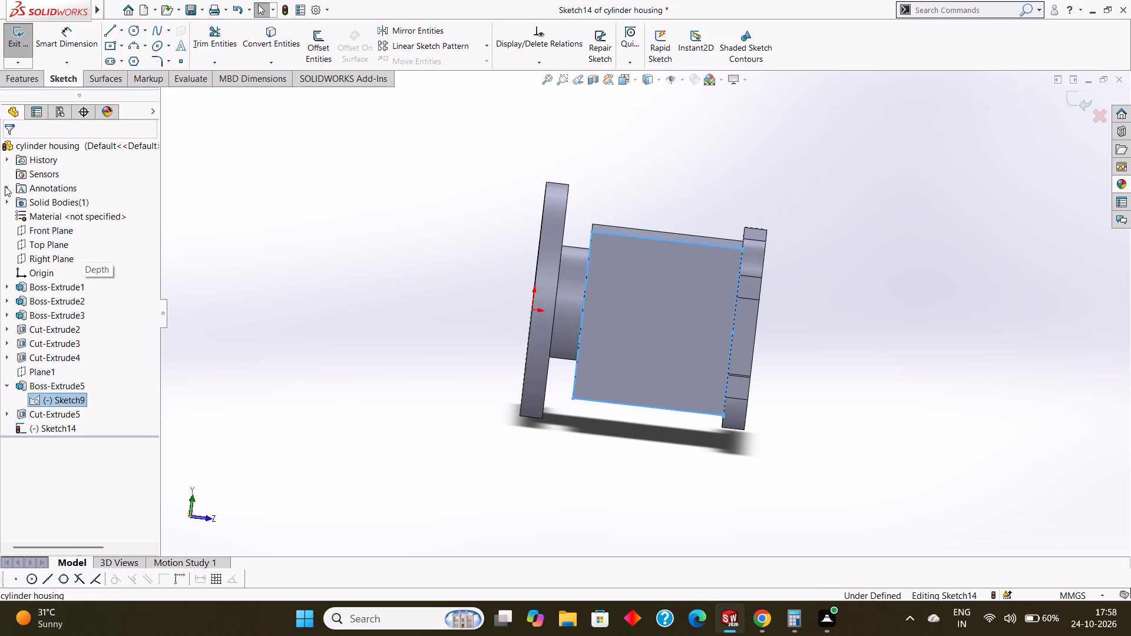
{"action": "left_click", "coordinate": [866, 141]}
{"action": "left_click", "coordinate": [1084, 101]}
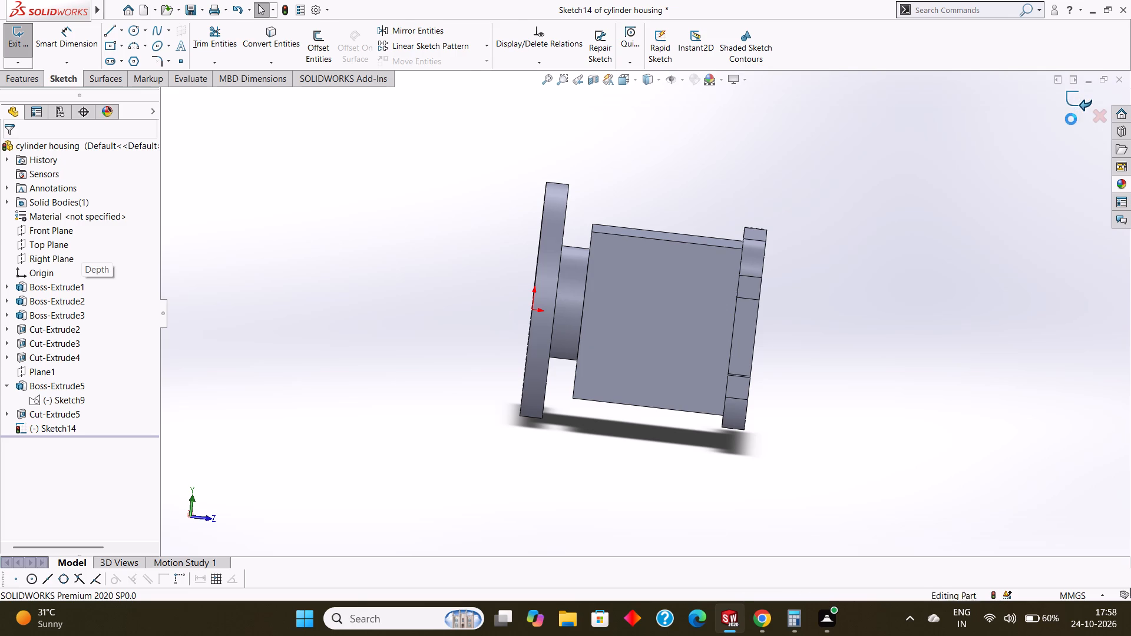
Open the side block's profile sketch for editing.
{"action": "left_click", "coordinate": [44, 387]}
{"action": "left_click", "coordinate": [46, 397]}
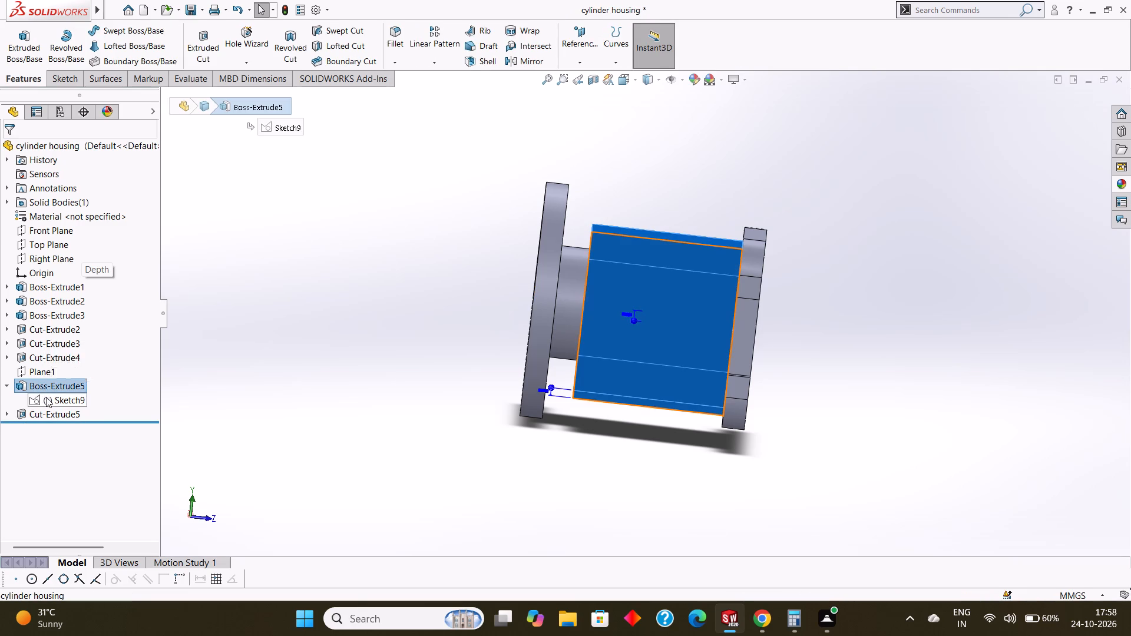
{"action": "left_click", "coordinate": [55, 367]}
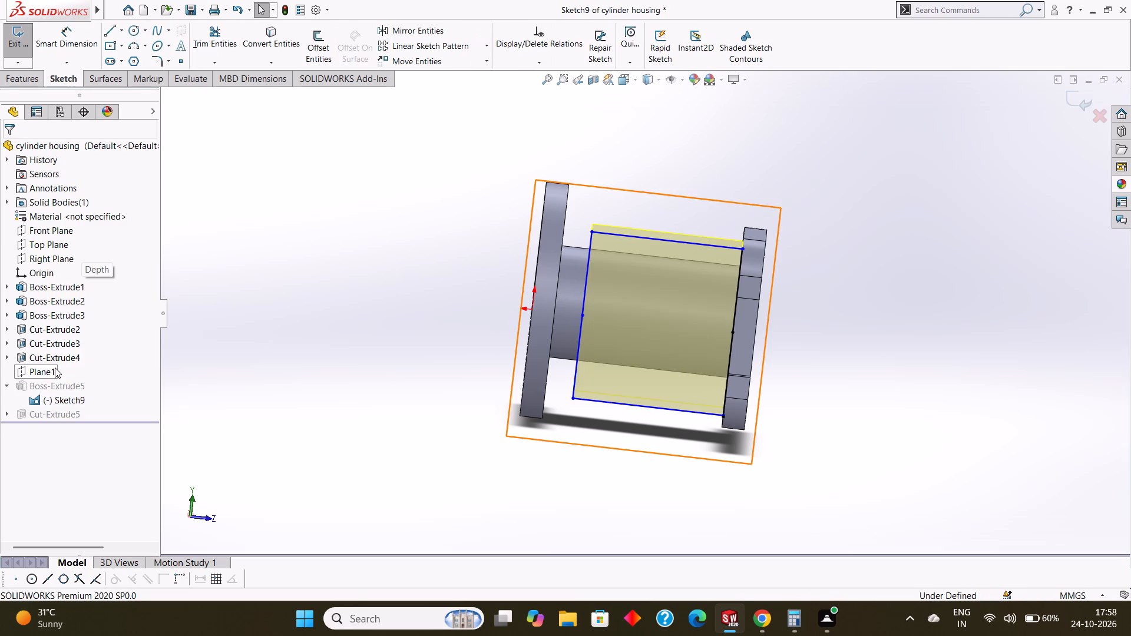
{"action": "middle_click_drag", "start_coordinate": [448, 260], "coordinate": [461, 269]}
{"action": "middle_click_drag", "start_coordinate": [712, 248], "coordinate": [710, 218]}
{"action": "left_click", "coordinate": [820, 172]}
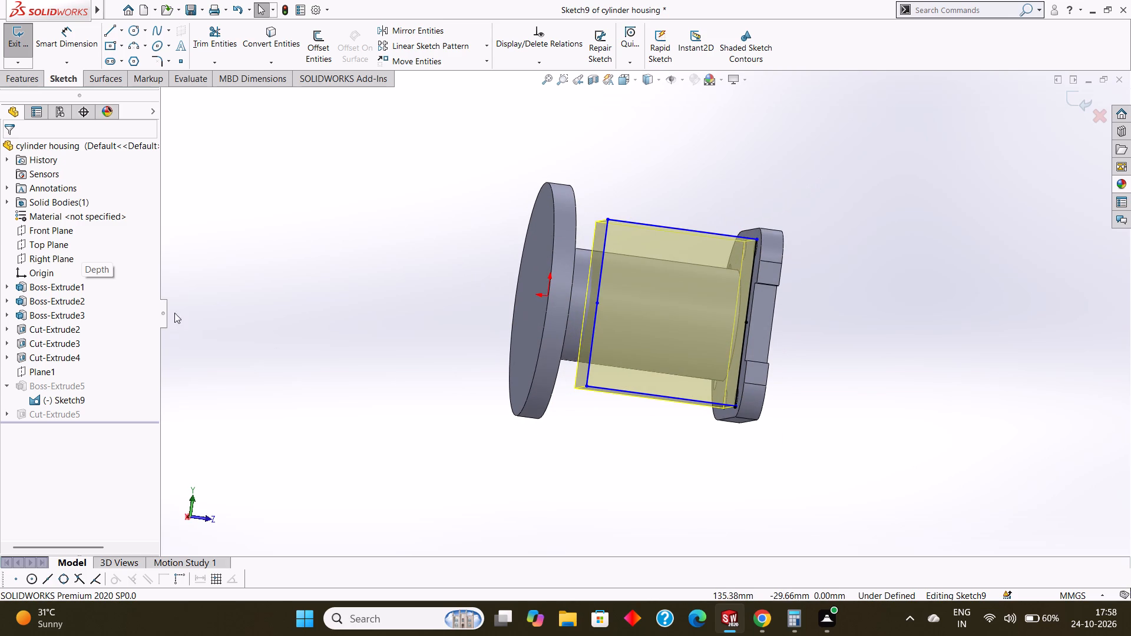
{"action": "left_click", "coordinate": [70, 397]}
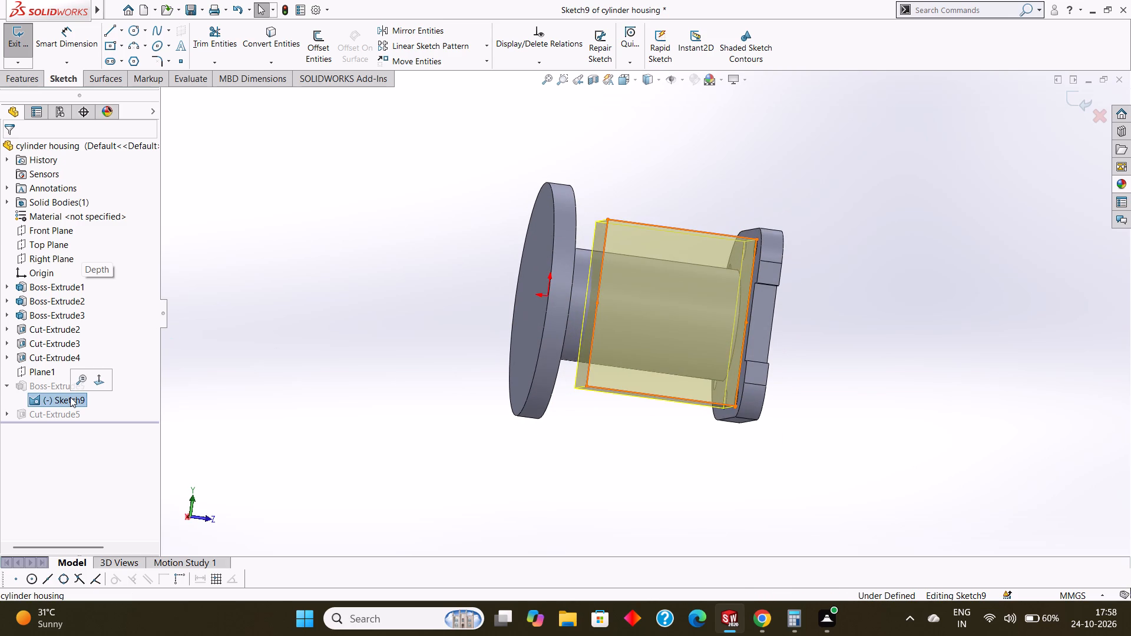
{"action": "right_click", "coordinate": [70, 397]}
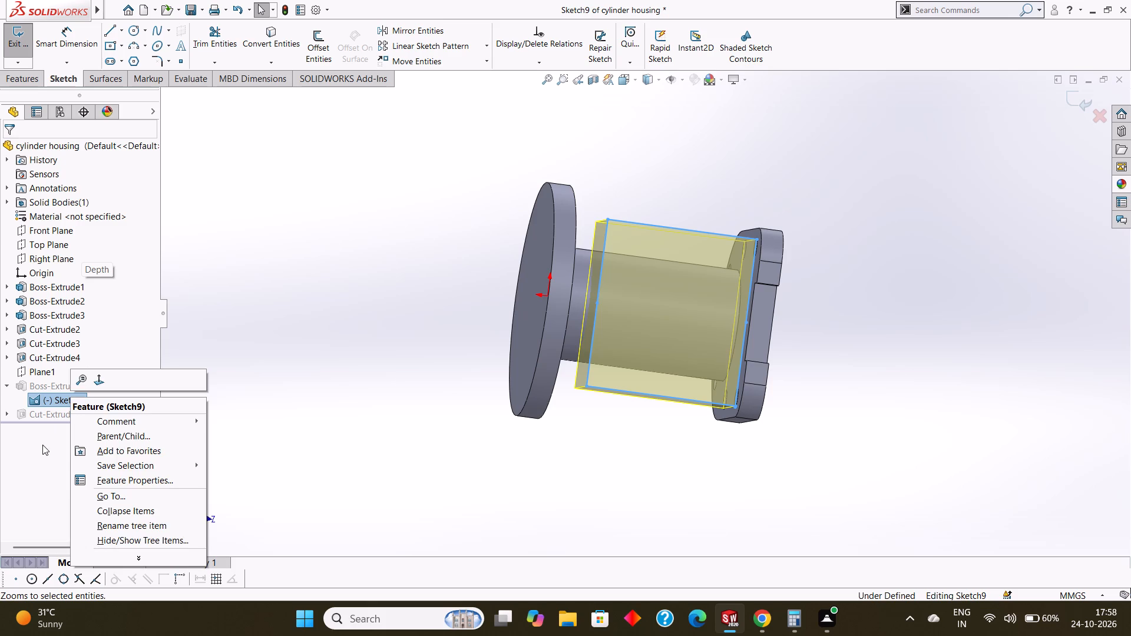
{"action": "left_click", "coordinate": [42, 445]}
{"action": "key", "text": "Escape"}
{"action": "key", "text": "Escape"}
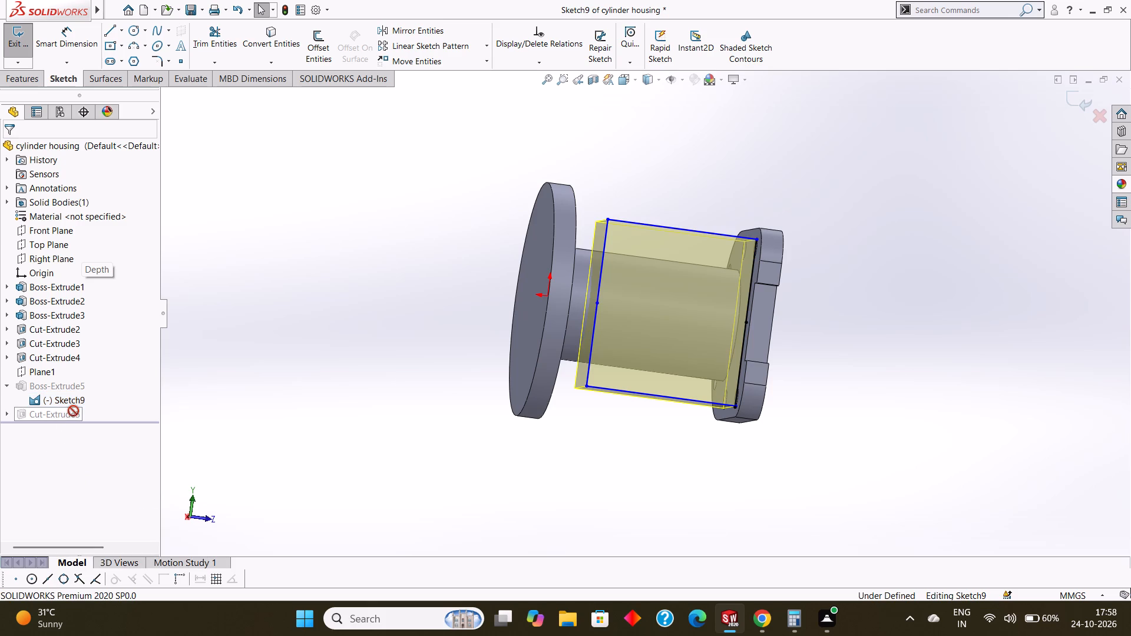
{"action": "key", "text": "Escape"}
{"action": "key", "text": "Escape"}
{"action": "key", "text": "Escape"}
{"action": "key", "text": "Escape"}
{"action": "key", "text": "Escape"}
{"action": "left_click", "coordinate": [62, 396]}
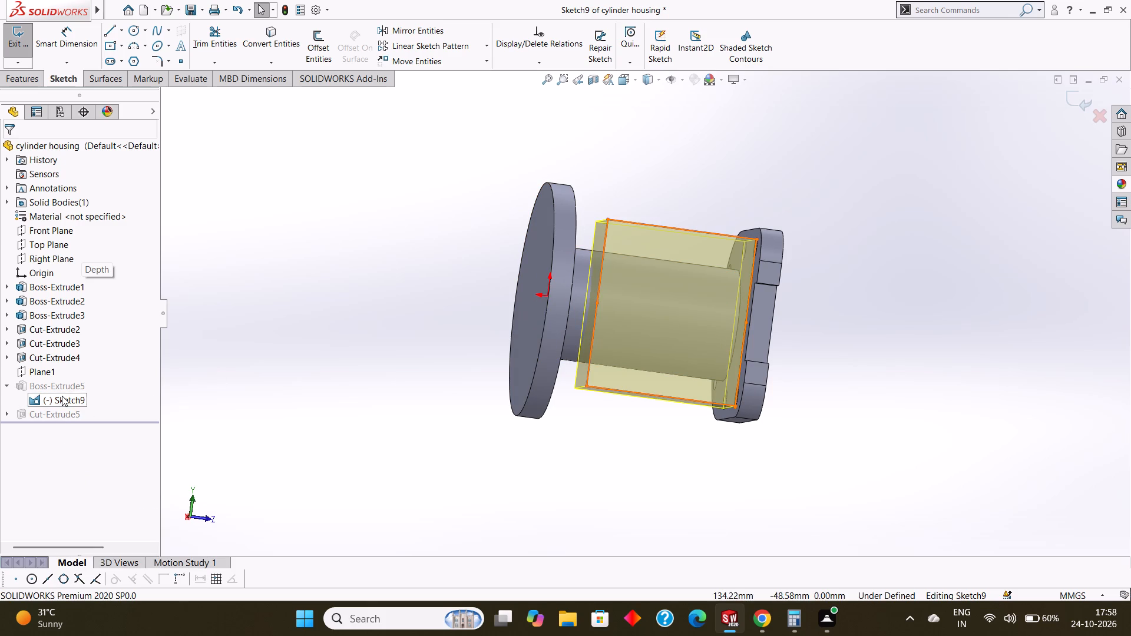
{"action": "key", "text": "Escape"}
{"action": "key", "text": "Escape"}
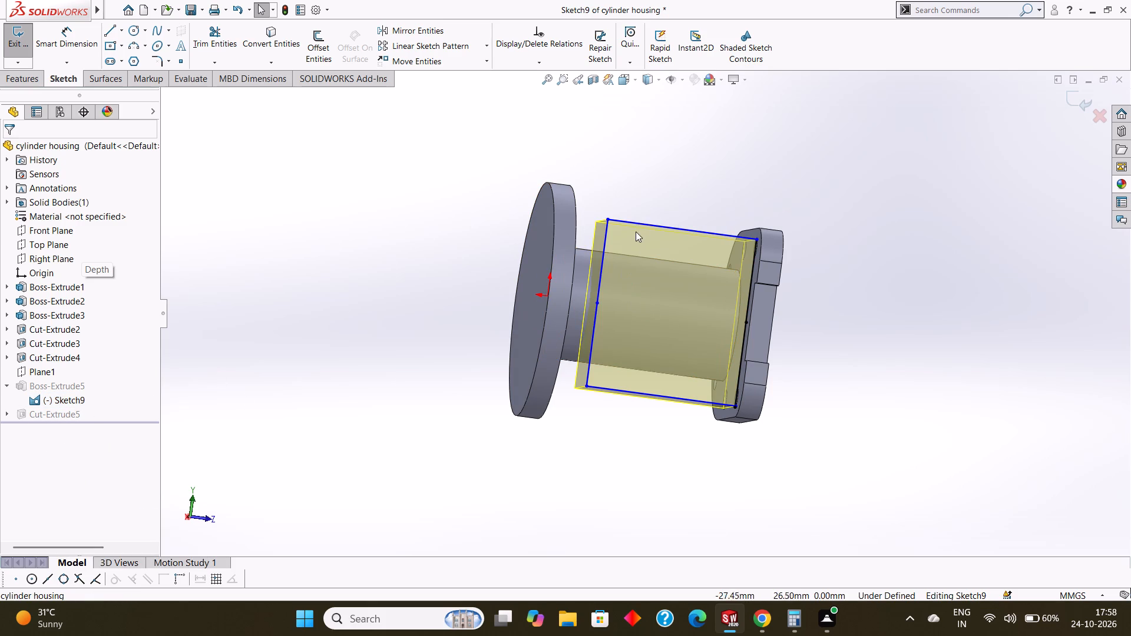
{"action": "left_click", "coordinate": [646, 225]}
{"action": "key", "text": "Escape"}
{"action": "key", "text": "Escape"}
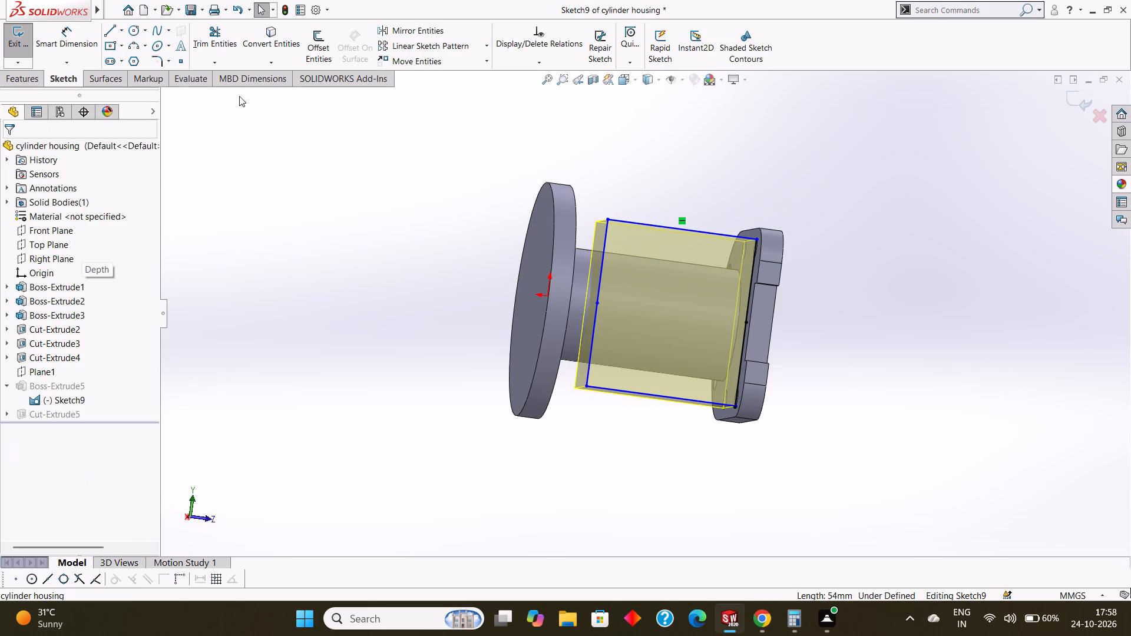
Dimension the horizontal edge of the block's profile rectangle to 44 mm and exit the sketch to rebuild the block.
{"action": "left_click", "coordinate": [59, 31]}
{"action": "left_click", "coordinate": [665, 225]}
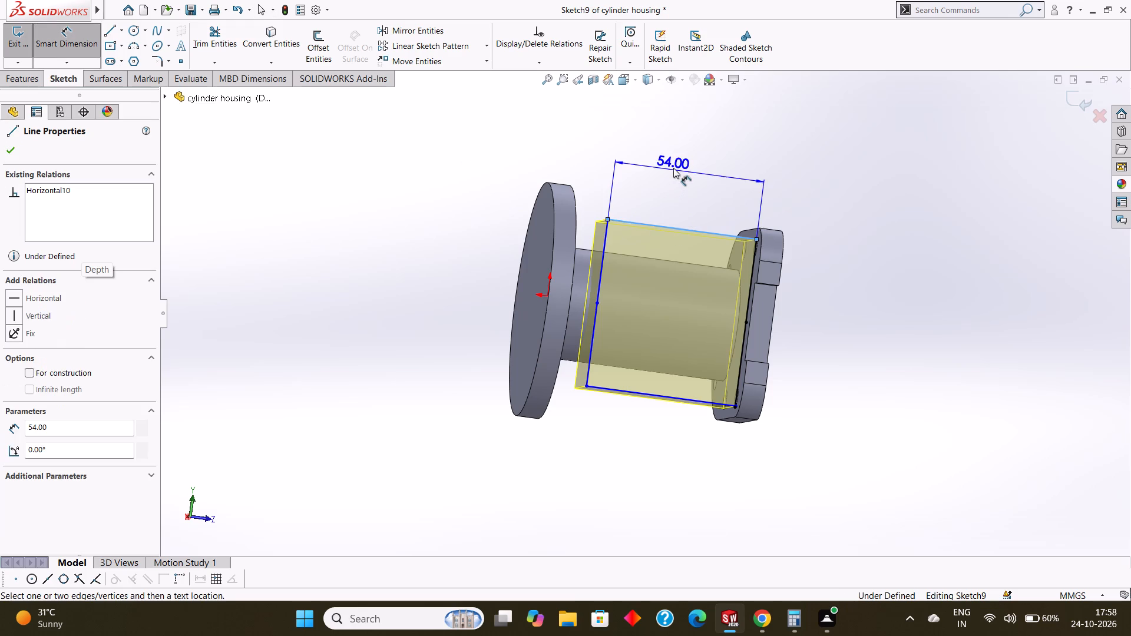
{"action": "left_click", "coordinate": [673, 165]}
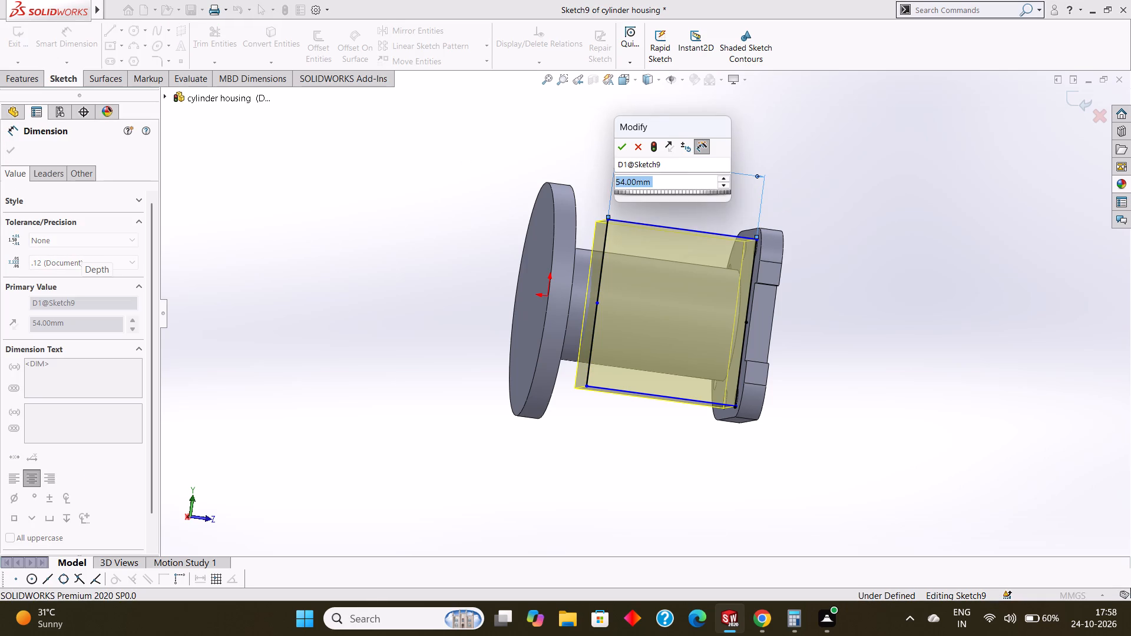
{"action": "type", "text": "44"}
{"action": "key", "text": "Return"}
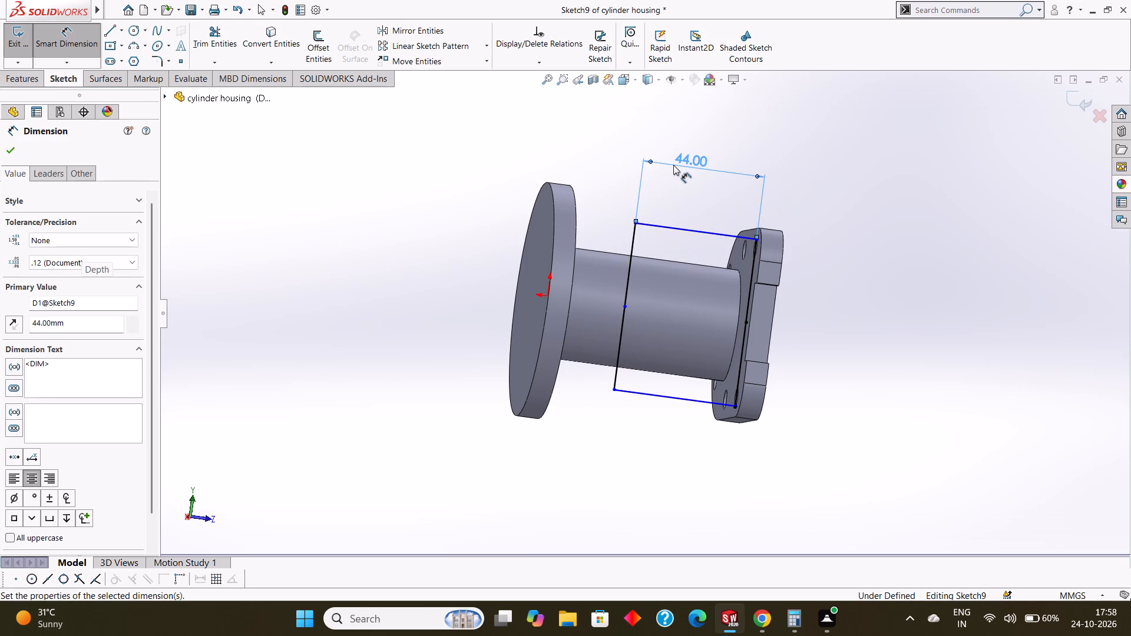
{"action": "left_click", "coordinate": [8, 148]}
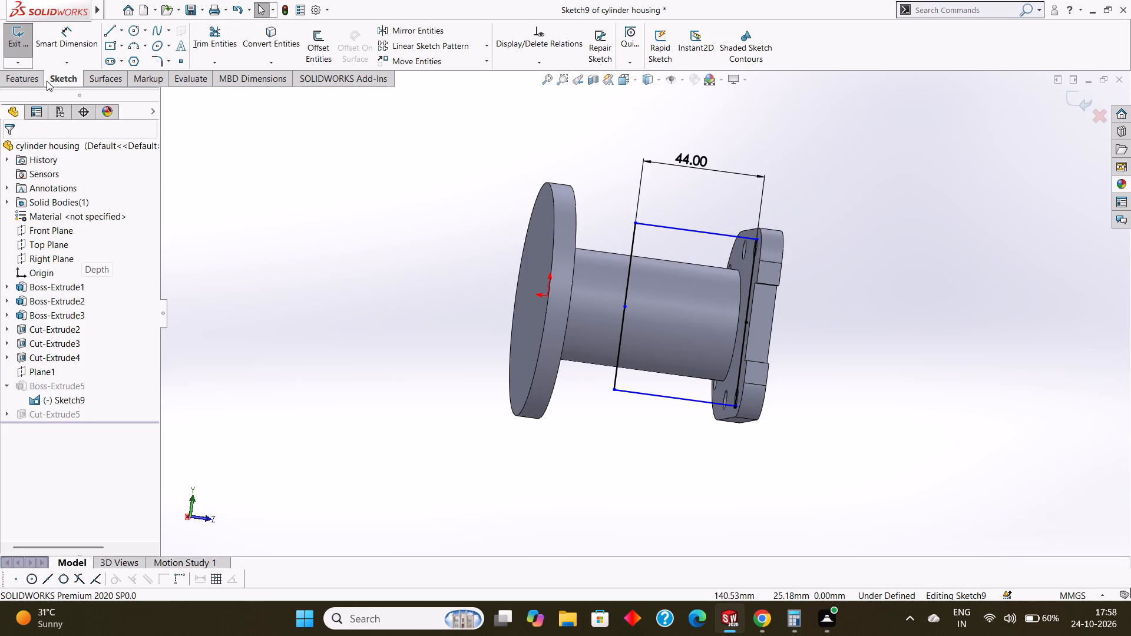
{"action": "left_click", "coordinate": [37, 78]}
{"action": "left_click", "coordinate": [58, 77]}
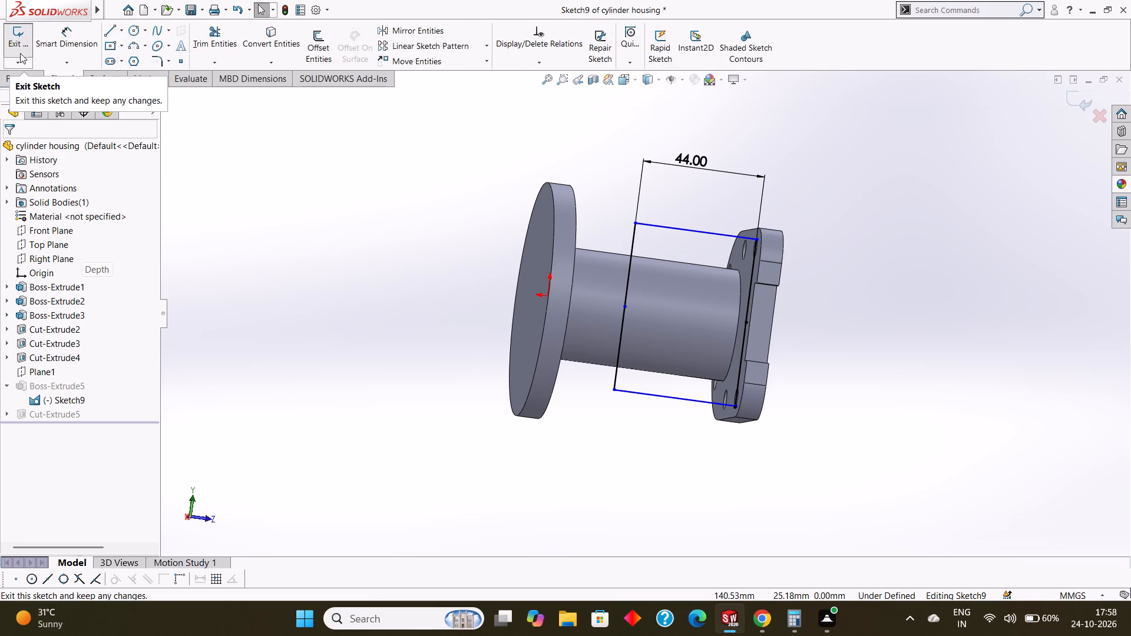
{"action": "left_click", "coordinate": [17, 41]}
{"action": "left_click", "coordinate": [377, 169]}
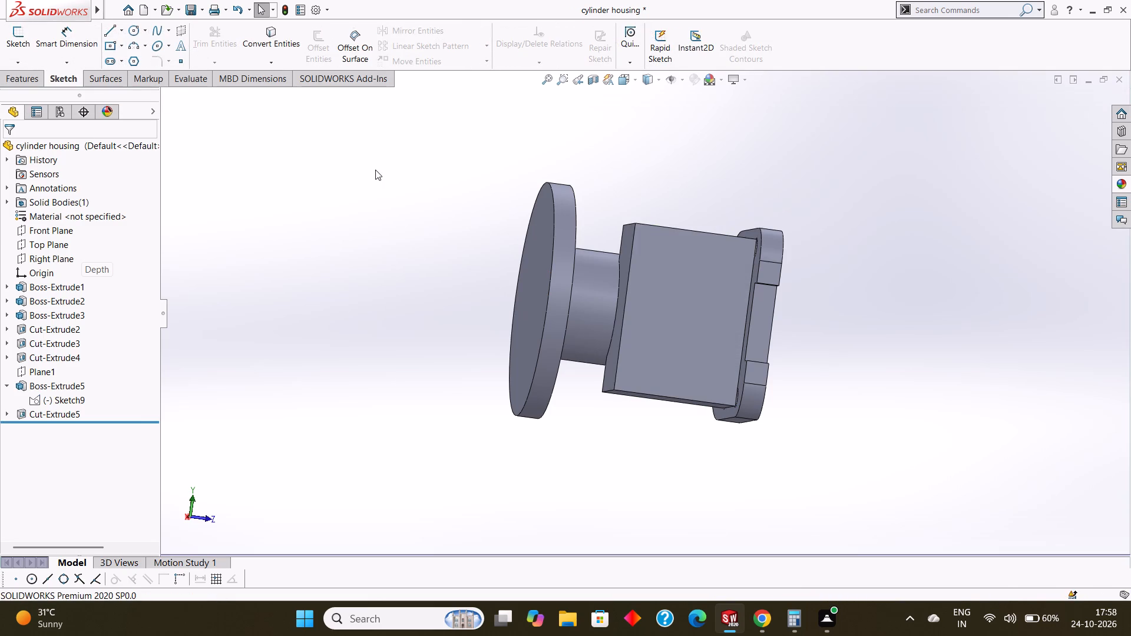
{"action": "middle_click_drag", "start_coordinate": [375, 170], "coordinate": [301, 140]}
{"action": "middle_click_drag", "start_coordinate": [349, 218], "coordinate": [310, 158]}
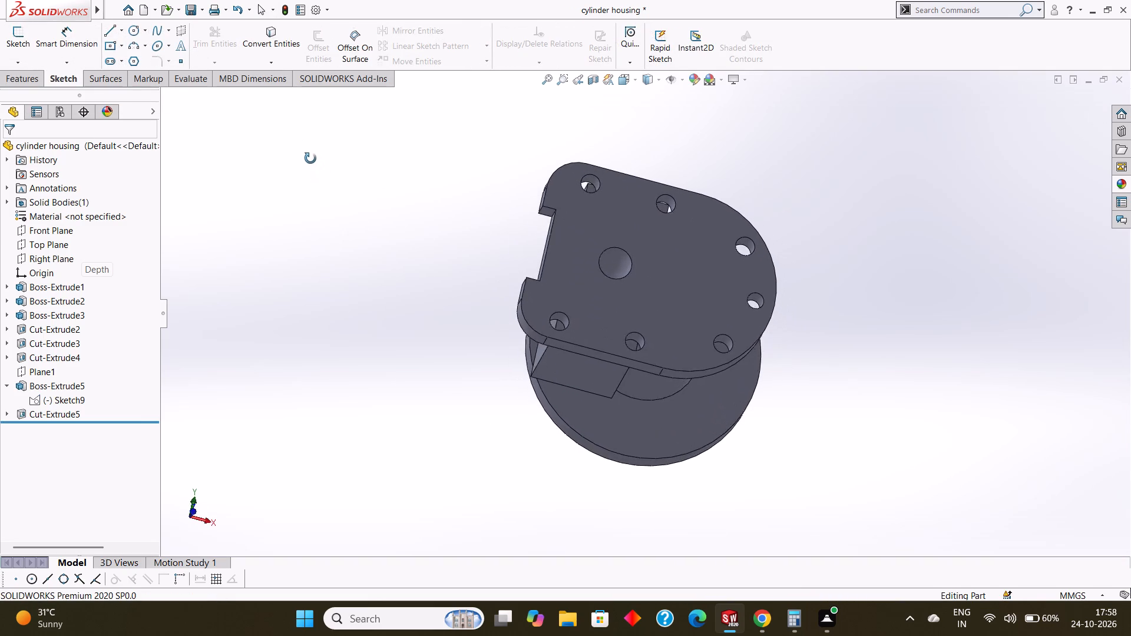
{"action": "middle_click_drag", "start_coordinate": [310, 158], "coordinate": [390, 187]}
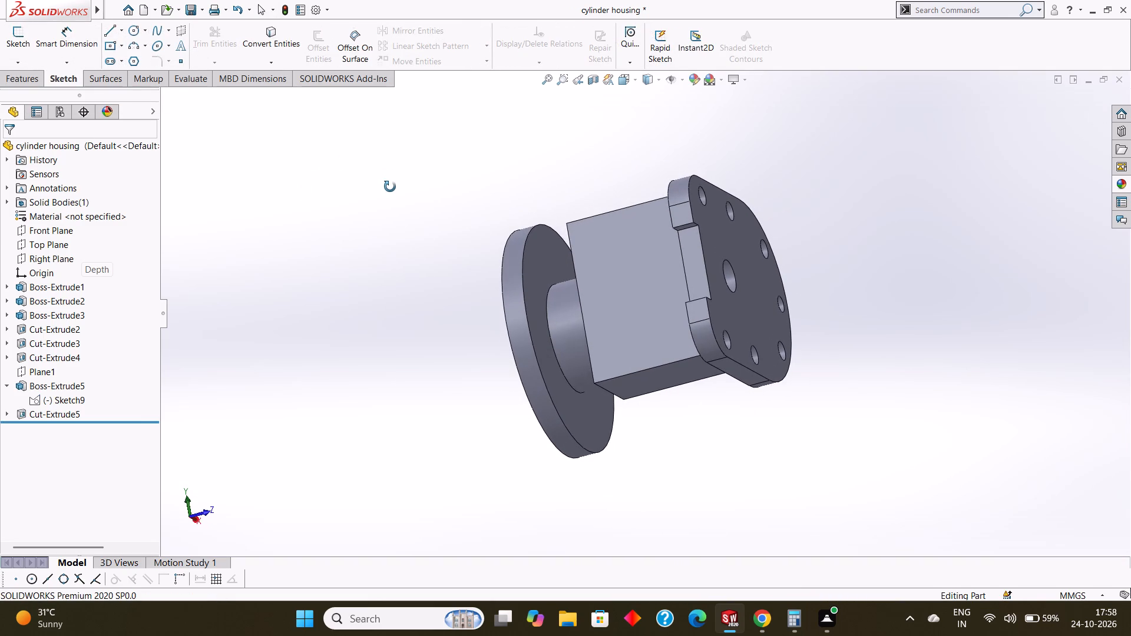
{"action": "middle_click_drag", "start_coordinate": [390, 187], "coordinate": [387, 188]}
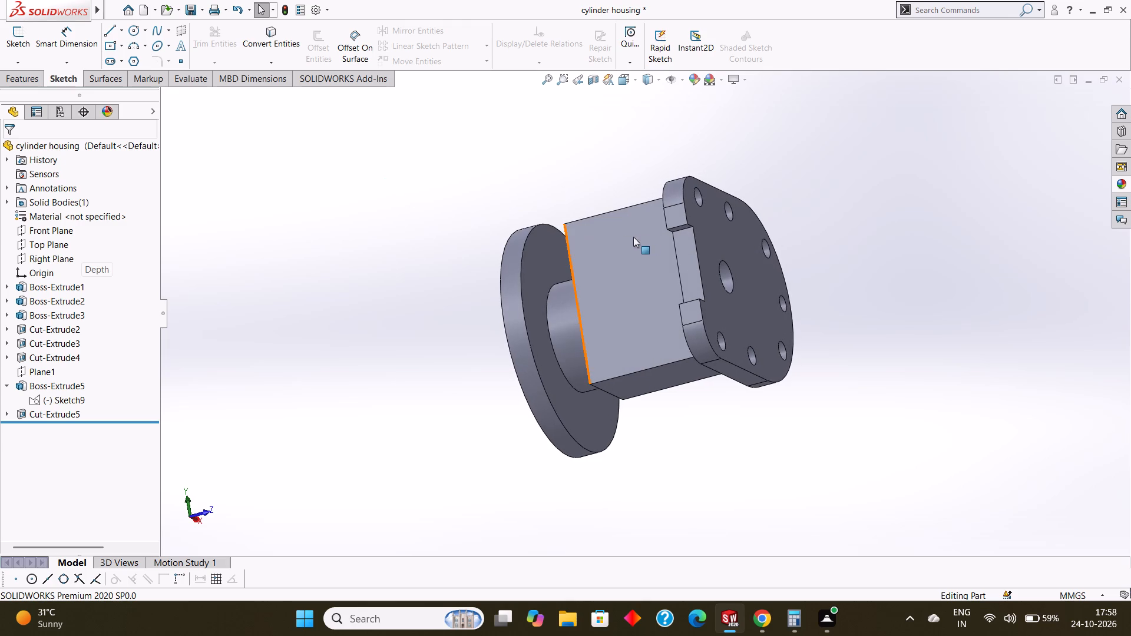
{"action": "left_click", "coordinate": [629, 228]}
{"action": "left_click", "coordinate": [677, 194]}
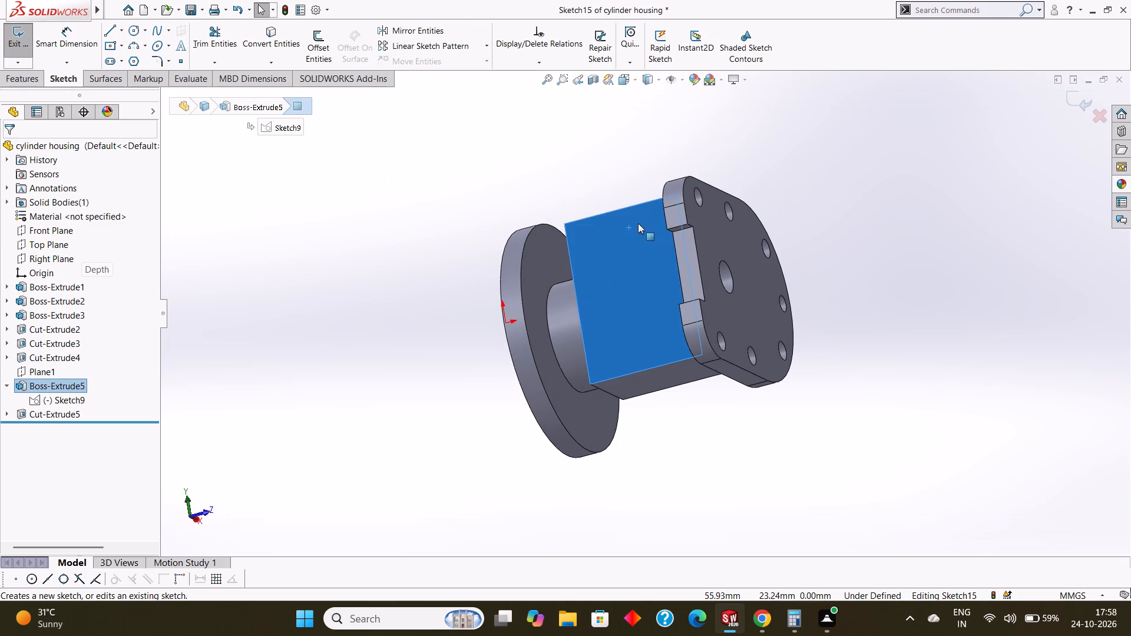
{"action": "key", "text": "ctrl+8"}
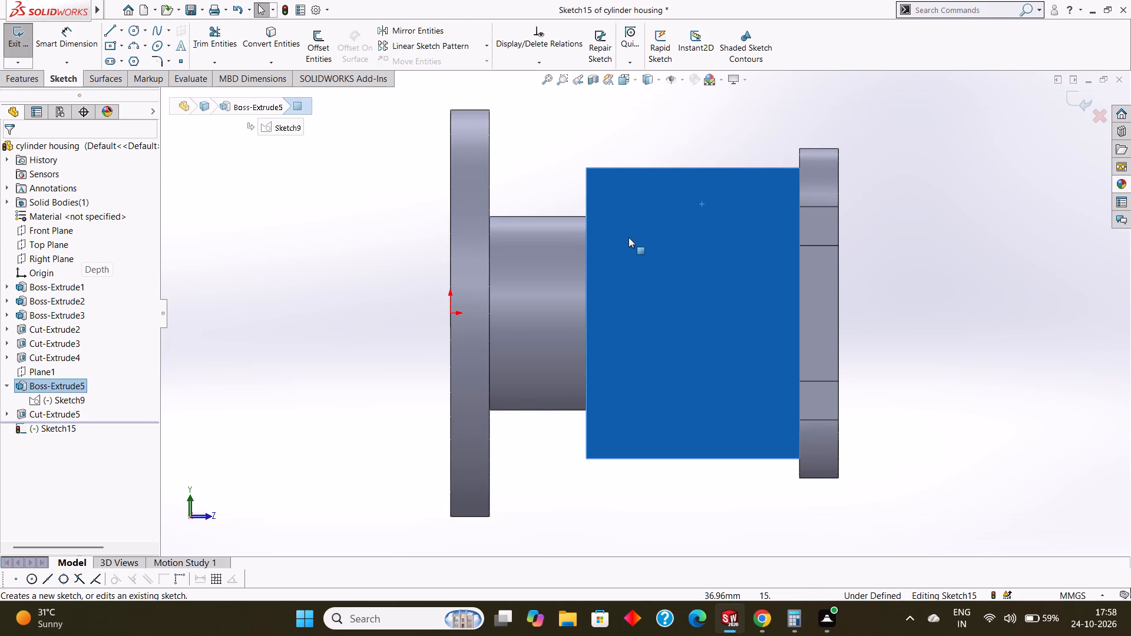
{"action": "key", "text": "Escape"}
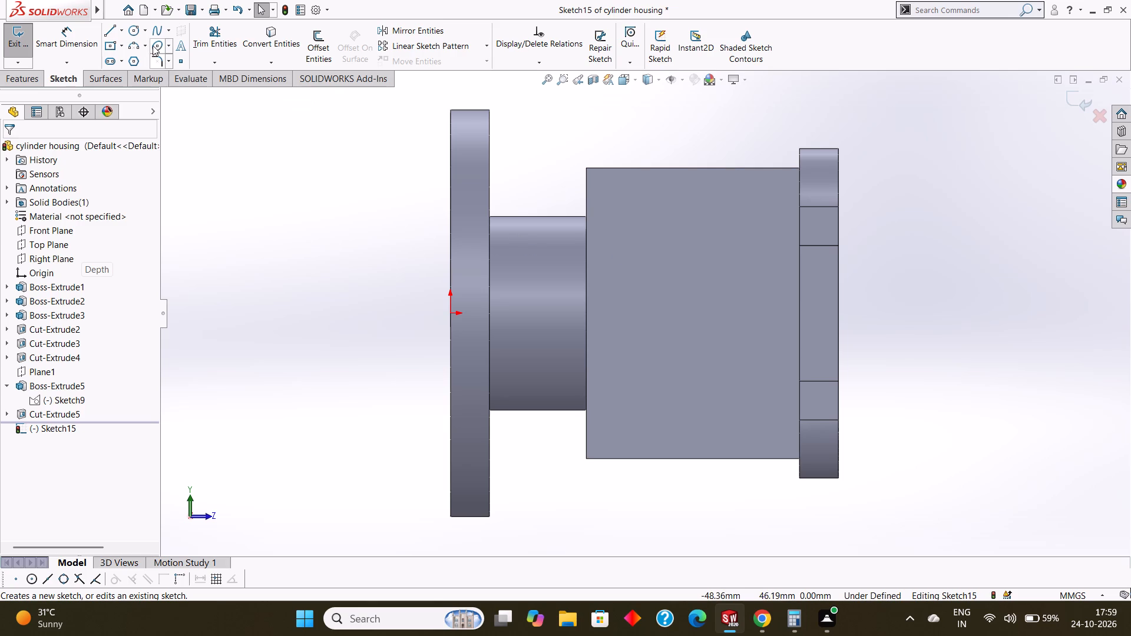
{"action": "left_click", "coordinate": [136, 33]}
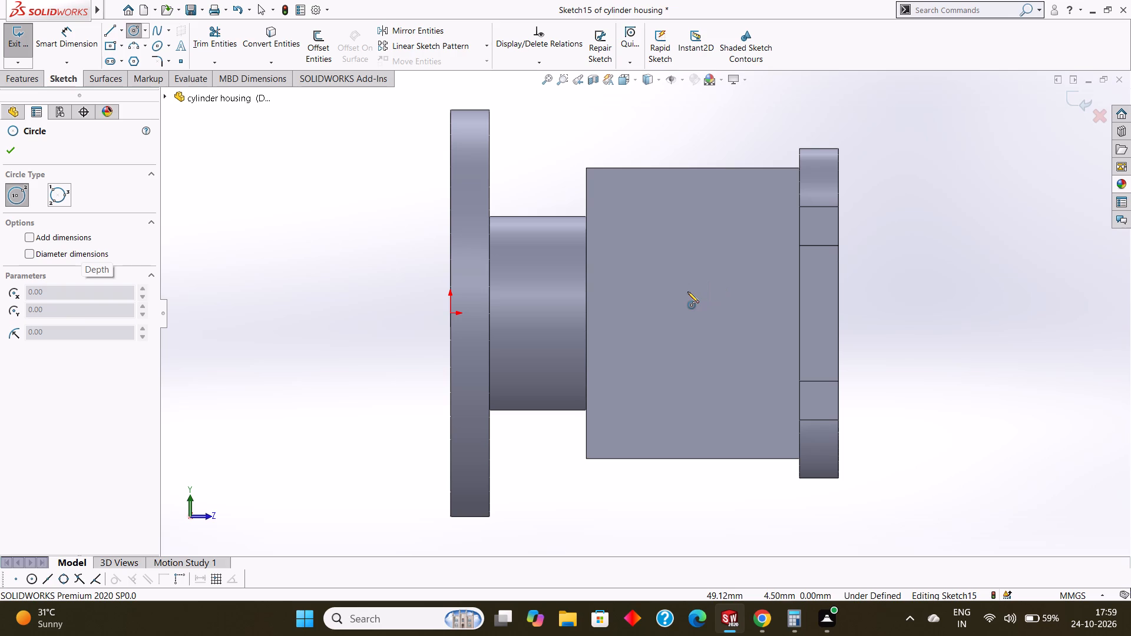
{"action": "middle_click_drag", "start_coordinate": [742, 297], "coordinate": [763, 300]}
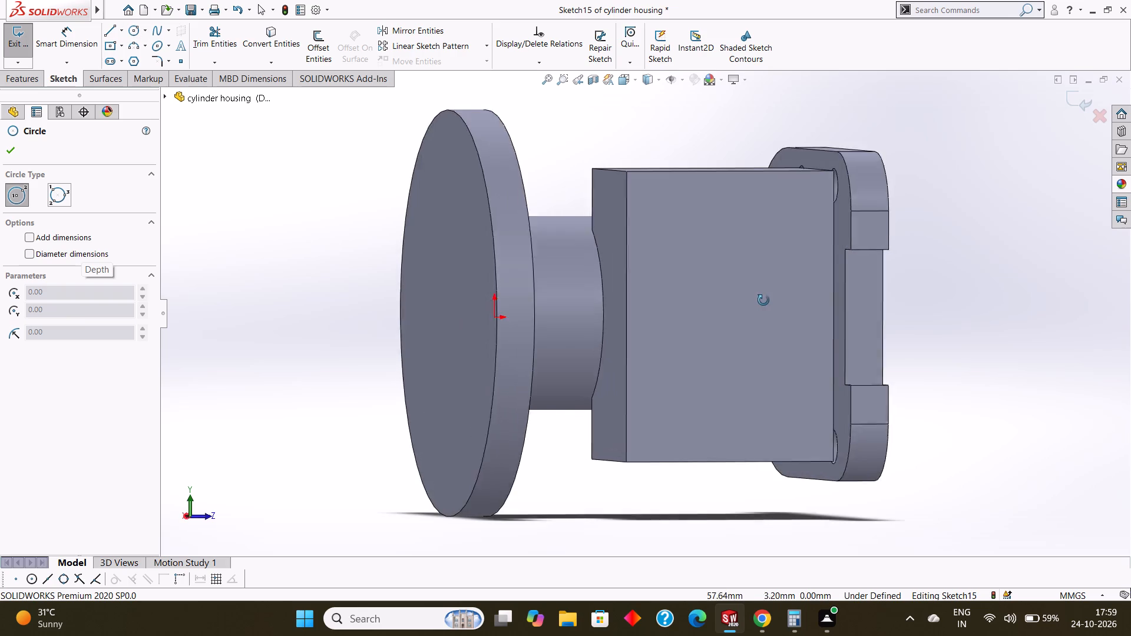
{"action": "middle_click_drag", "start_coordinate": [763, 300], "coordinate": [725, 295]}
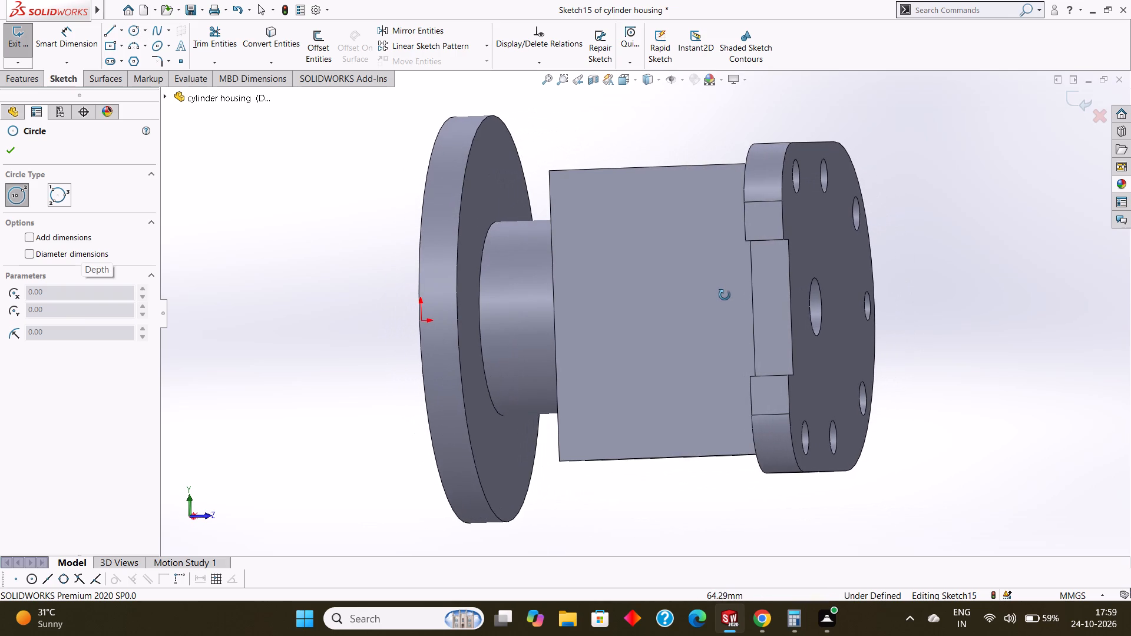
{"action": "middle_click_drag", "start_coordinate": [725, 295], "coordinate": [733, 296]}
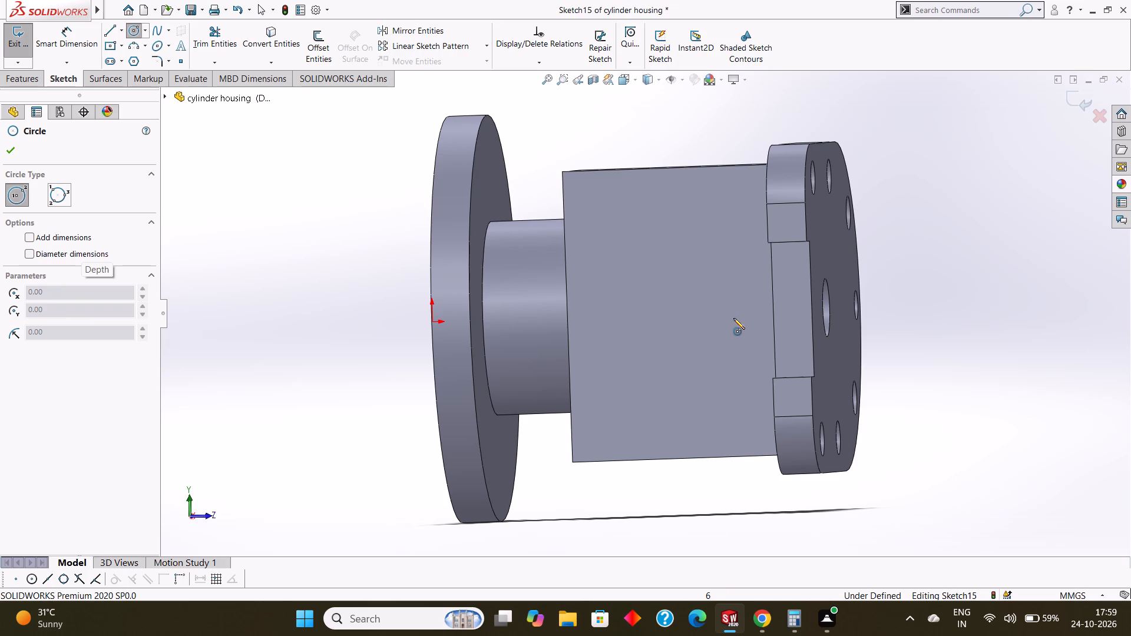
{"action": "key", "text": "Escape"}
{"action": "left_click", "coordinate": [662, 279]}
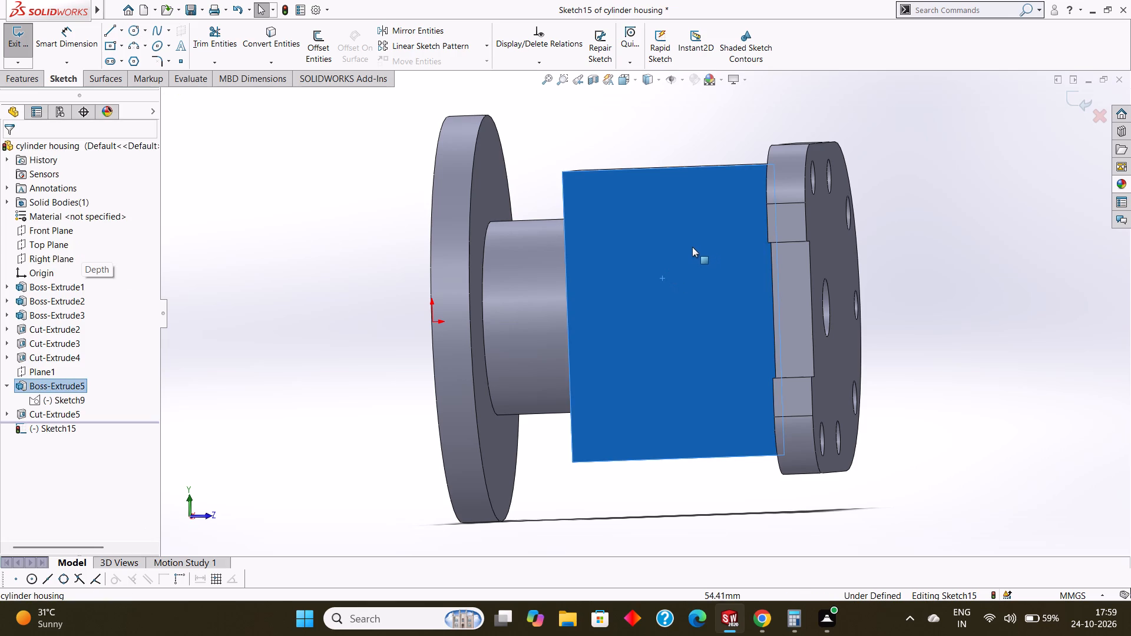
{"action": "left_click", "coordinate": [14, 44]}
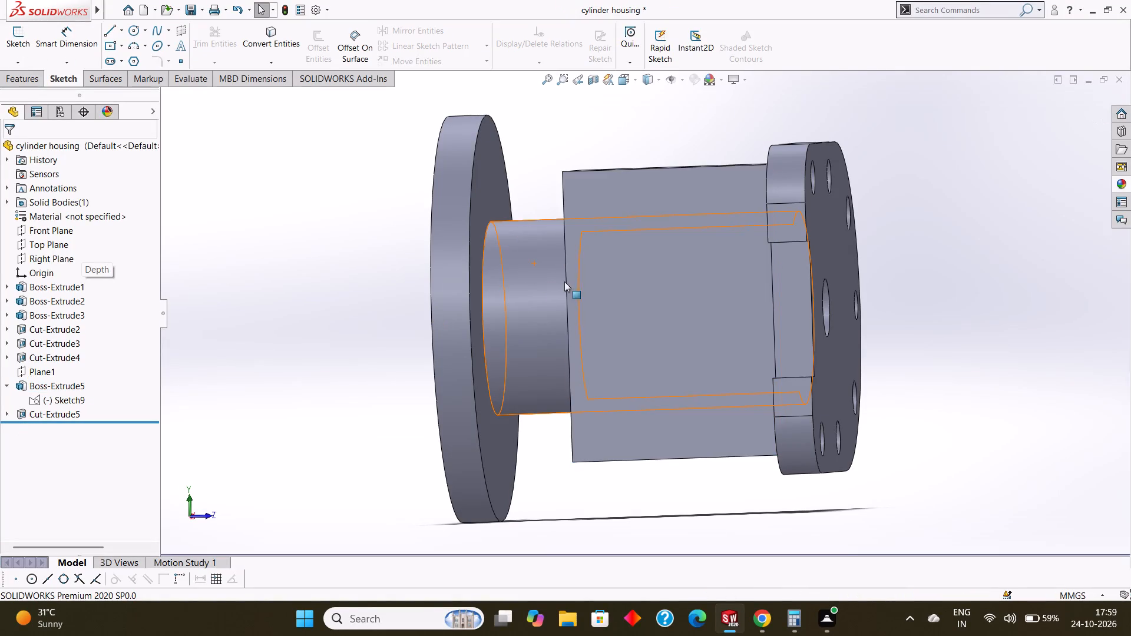
Start a new sketch on the side block's large outer face and view it face-on.
{"action": "key", "text": "Escape"}
{"action": "left_click", "coordinate": [634, 247]}
{"action": "left_click", "coordinate": [683, 214]}
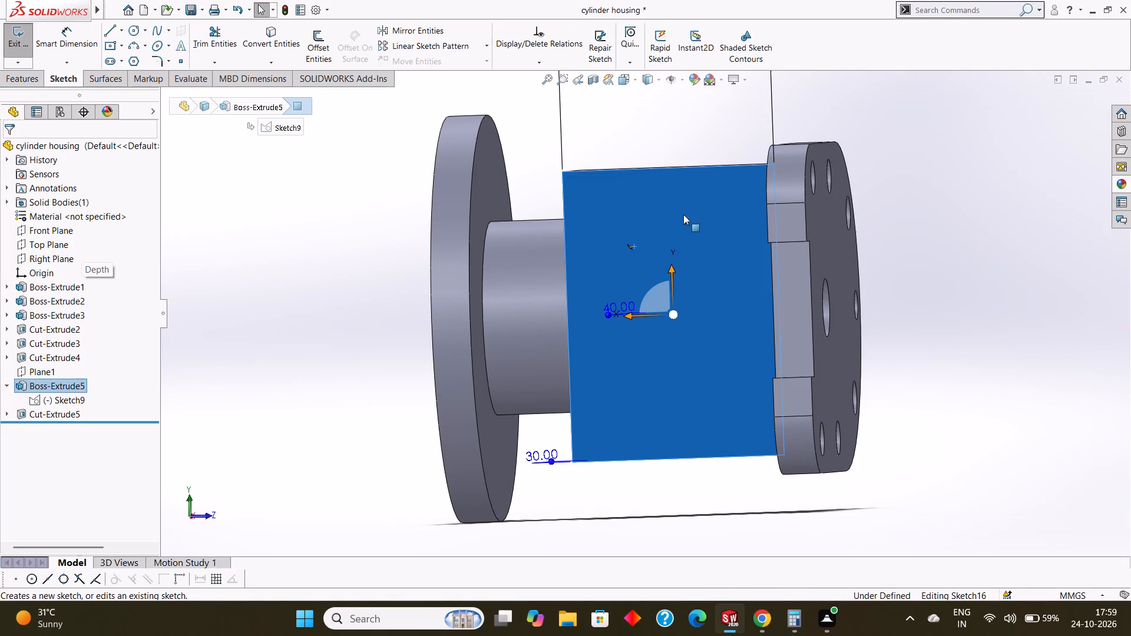
{"action": "key", "text": "ctrl+8"}
{"action": "key", "text": "Escape"}
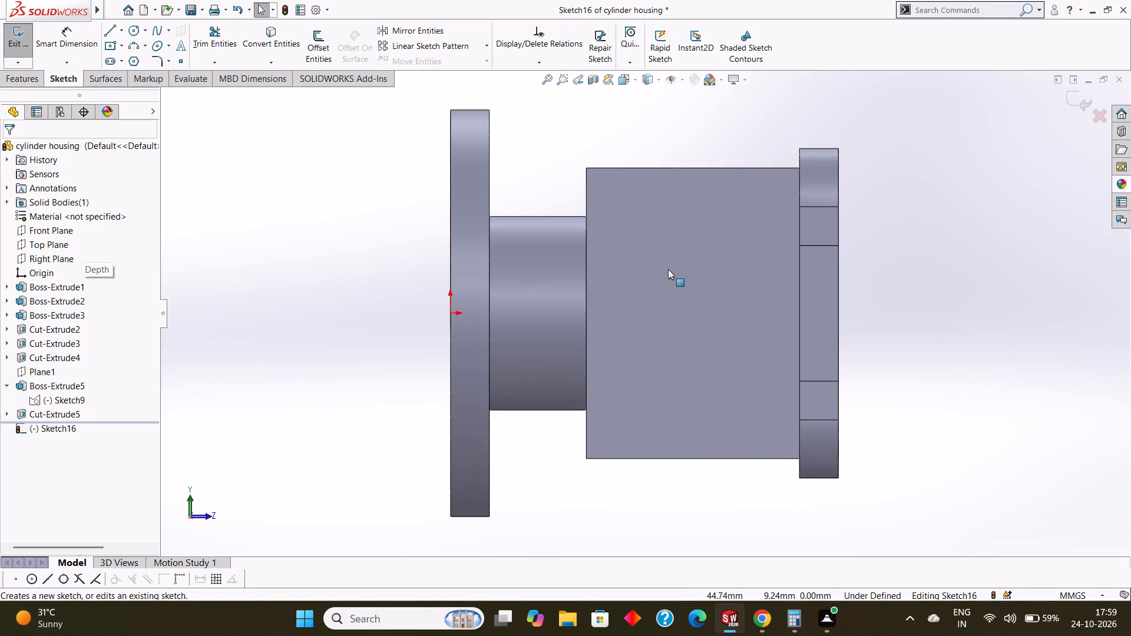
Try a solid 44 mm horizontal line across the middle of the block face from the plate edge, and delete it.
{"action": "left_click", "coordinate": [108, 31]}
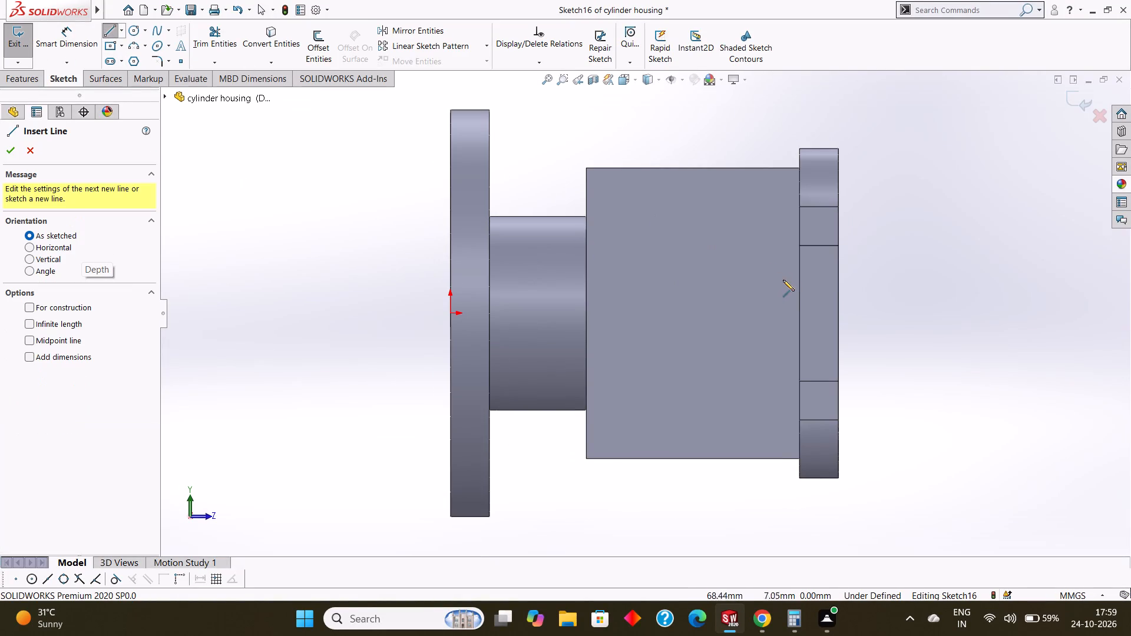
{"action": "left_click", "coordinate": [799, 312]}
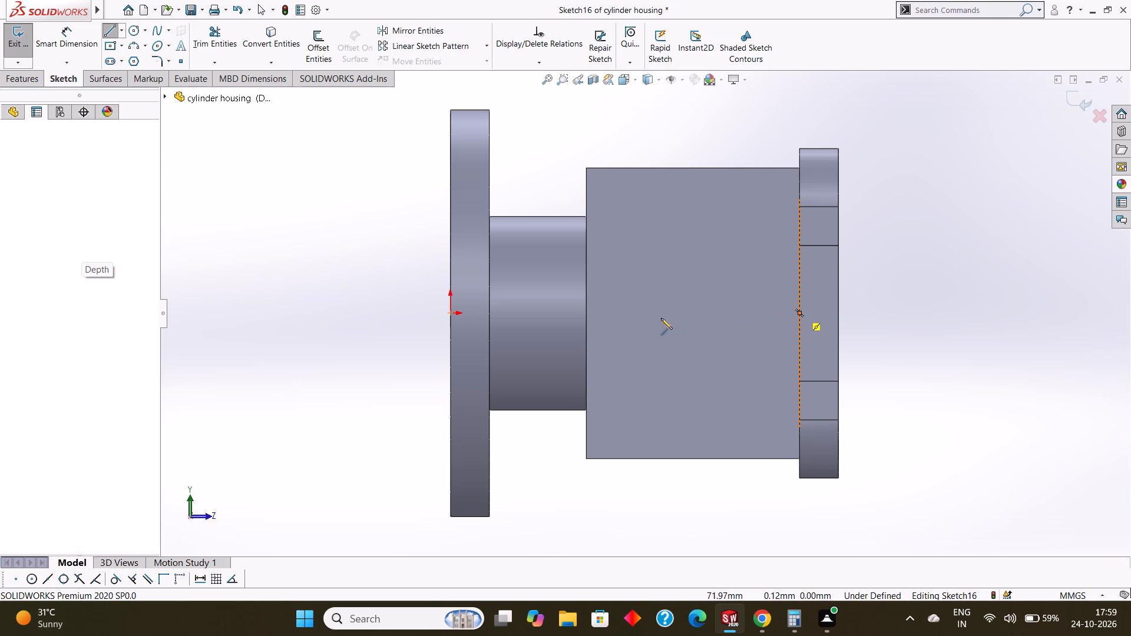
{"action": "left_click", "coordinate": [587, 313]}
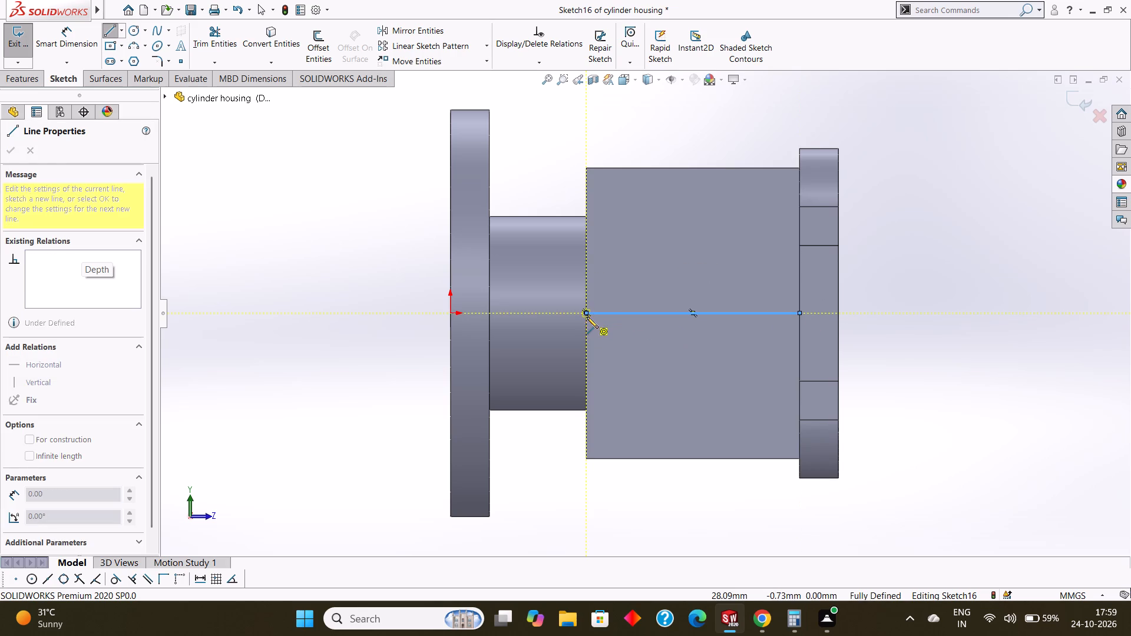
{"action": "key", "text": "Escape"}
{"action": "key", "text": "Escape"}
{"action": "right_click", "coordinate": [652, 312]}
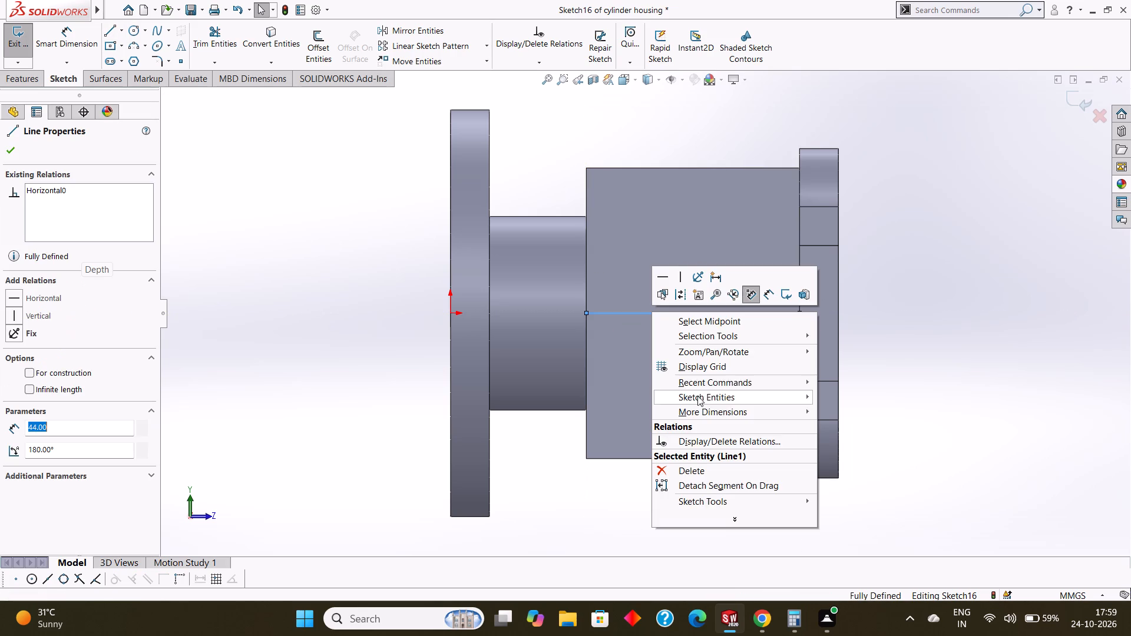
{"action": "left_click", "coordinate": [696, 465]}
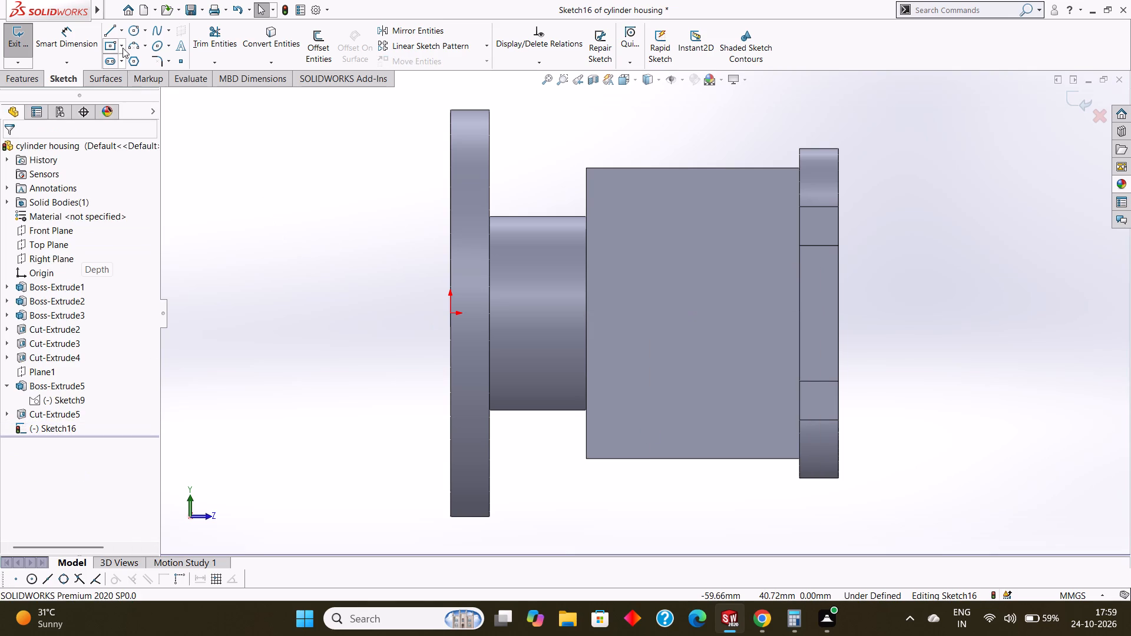
Draw a horizontal centerline across the middle of the block face, from the plate edge to the block's opposite edge.
{"action": "left_click", "coordinate": [119, 37]}
{"action": "left_click", "coordinate": [133, 60]}
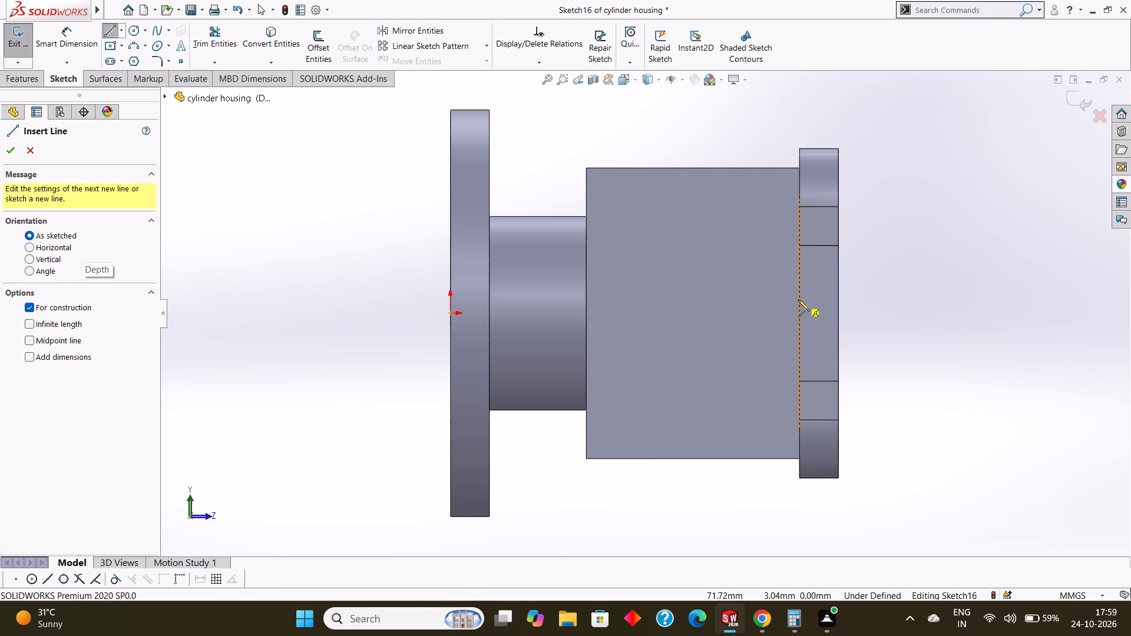
{"action": "left_click", "coordinate": [799, 311]}
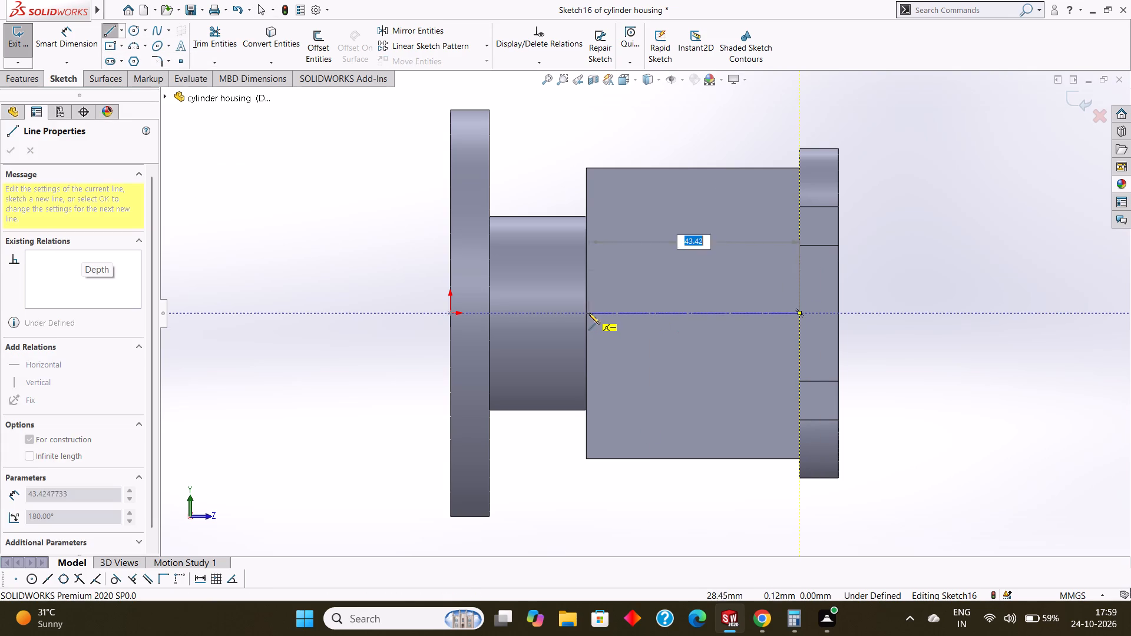
{"action": "left_click", "coordinate": [587, 313]}
{"action": "key", "text": "Escape"}
{"action": "key", "text": "Escape"}
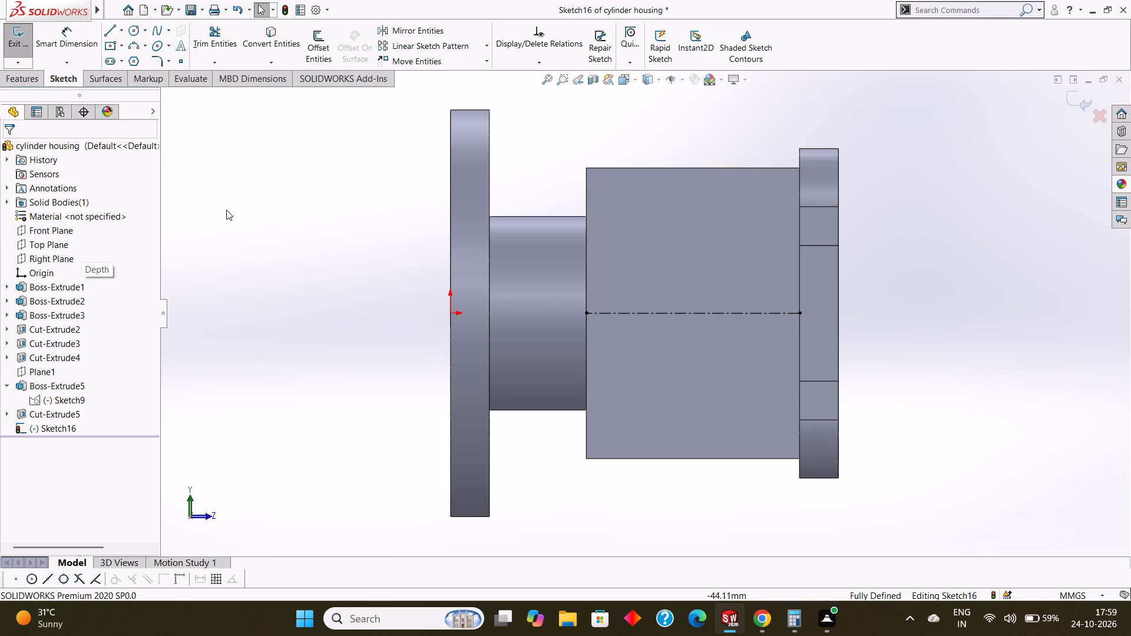
Sketch a circle about 8.6 mm in diameter centred on the midpoint of the centerline.
{"action": "left_click", "coordinate": [134, 33]}
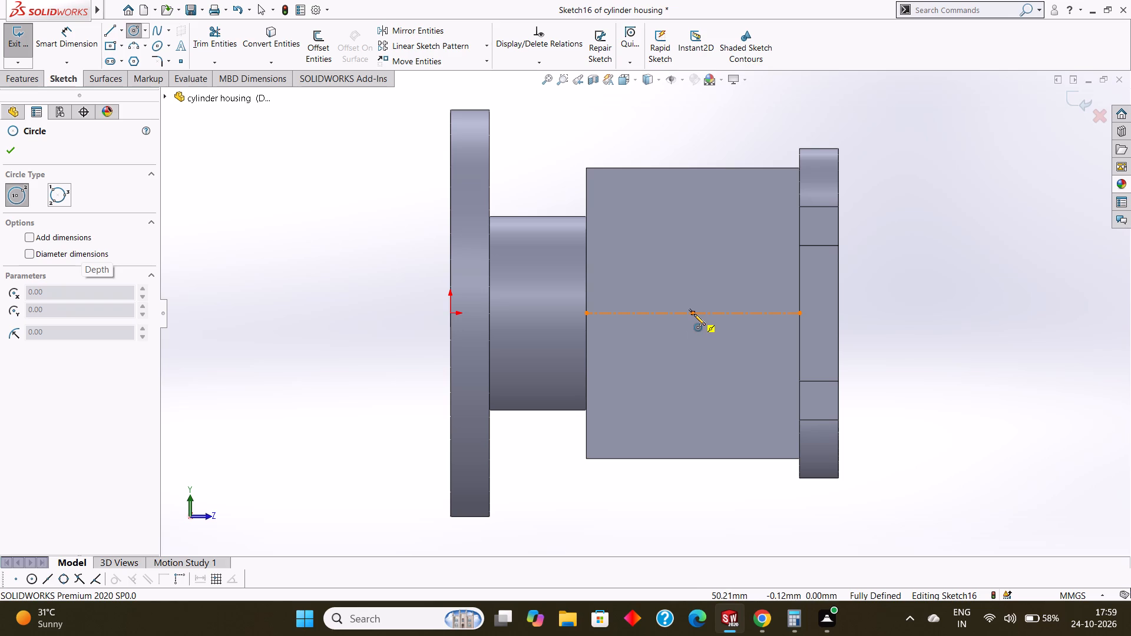
{"action": "left_click_drag", "start_coordinate": [692, 312], "coordinate": [696, 323]}
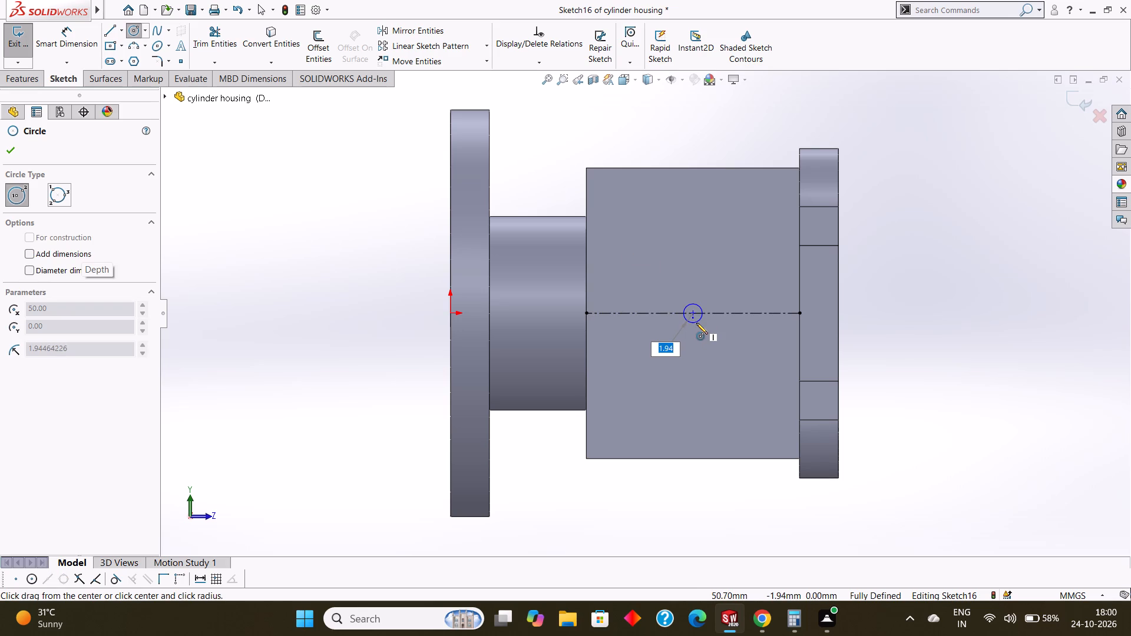
{"action": "left_click_drag", "start_coordinate": [696, 323], "coordinate": [699, 326]}
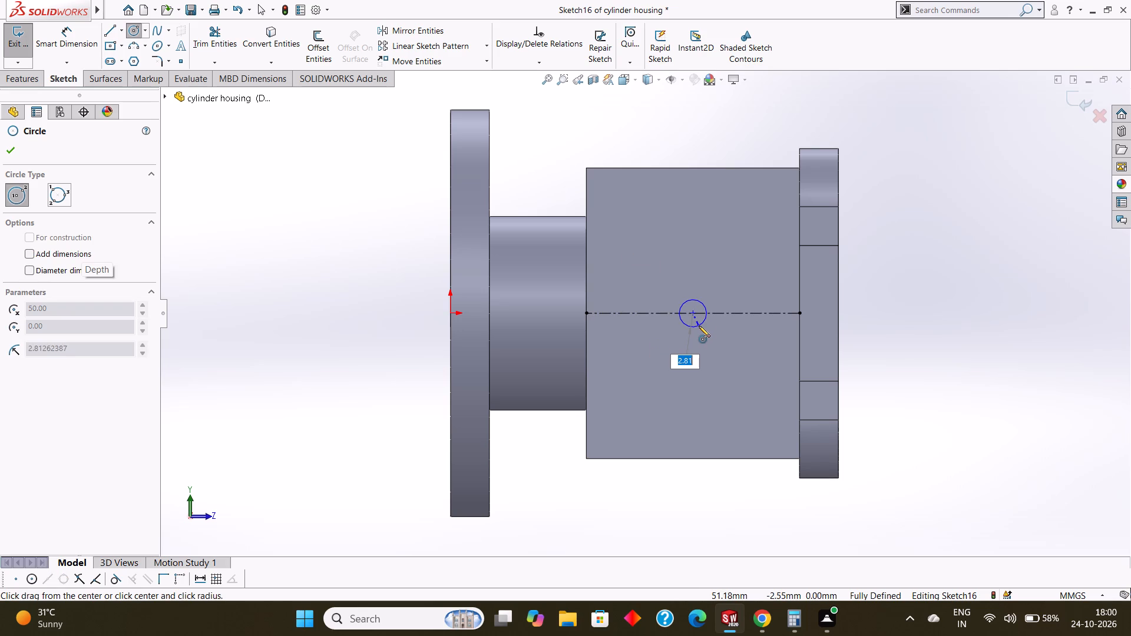
{"action": "left_click_drag", "start_coordinate": [699, 326], "coordinate": [699, 327]}
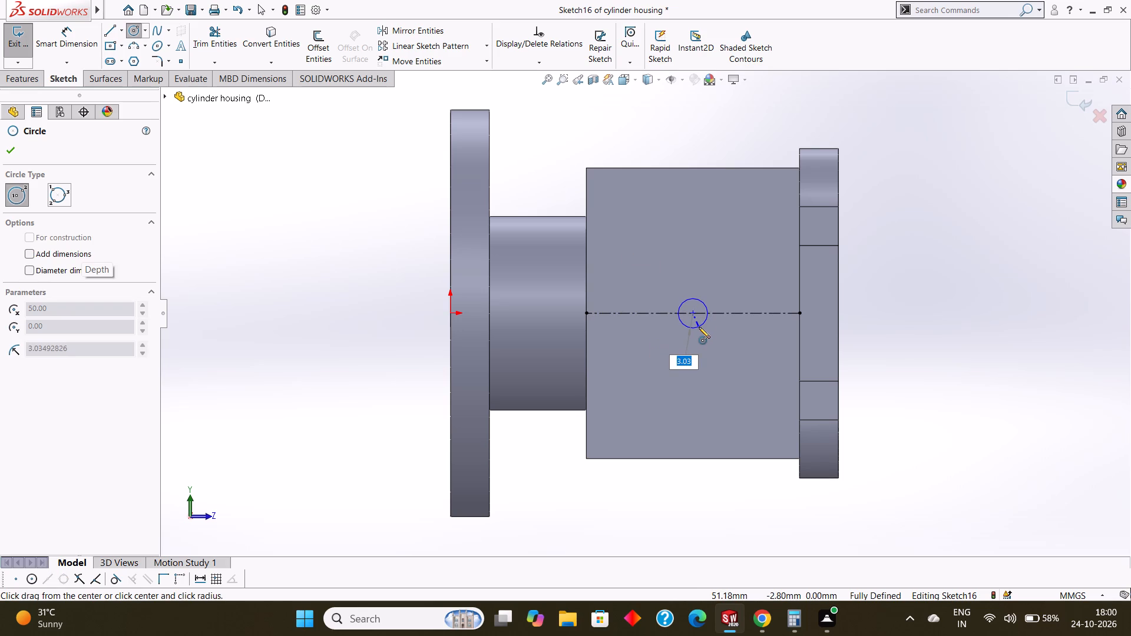
{"action": "left_click_drag", "start_coordinate": [699, 327], "coordinate": [702, 332]}
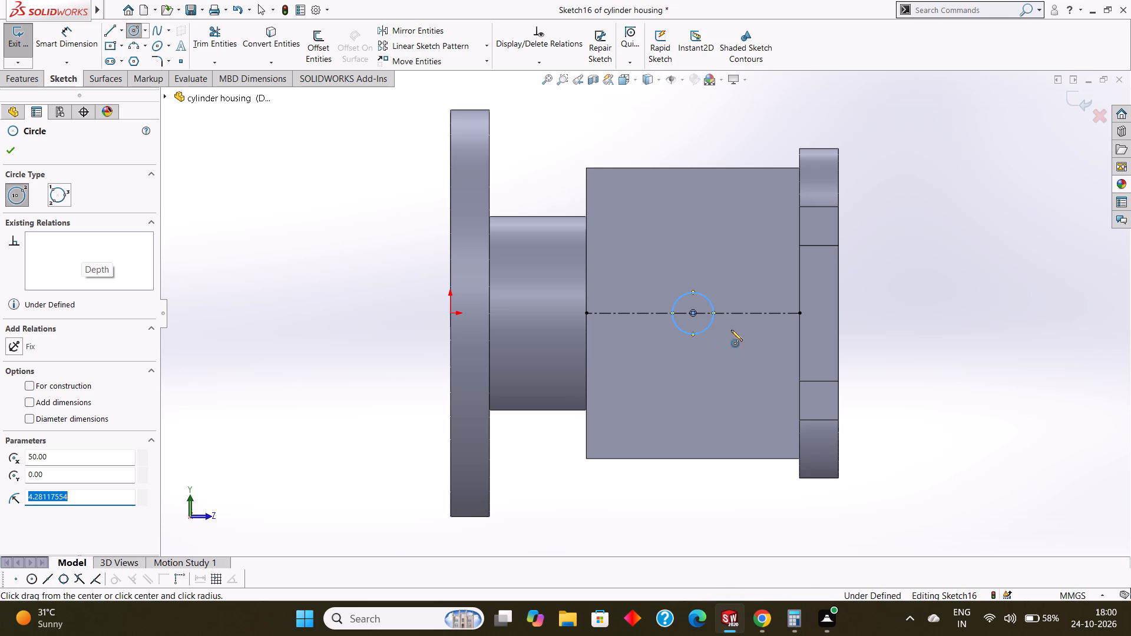
{"action": "left_click", "coordinate": [18, 151]}
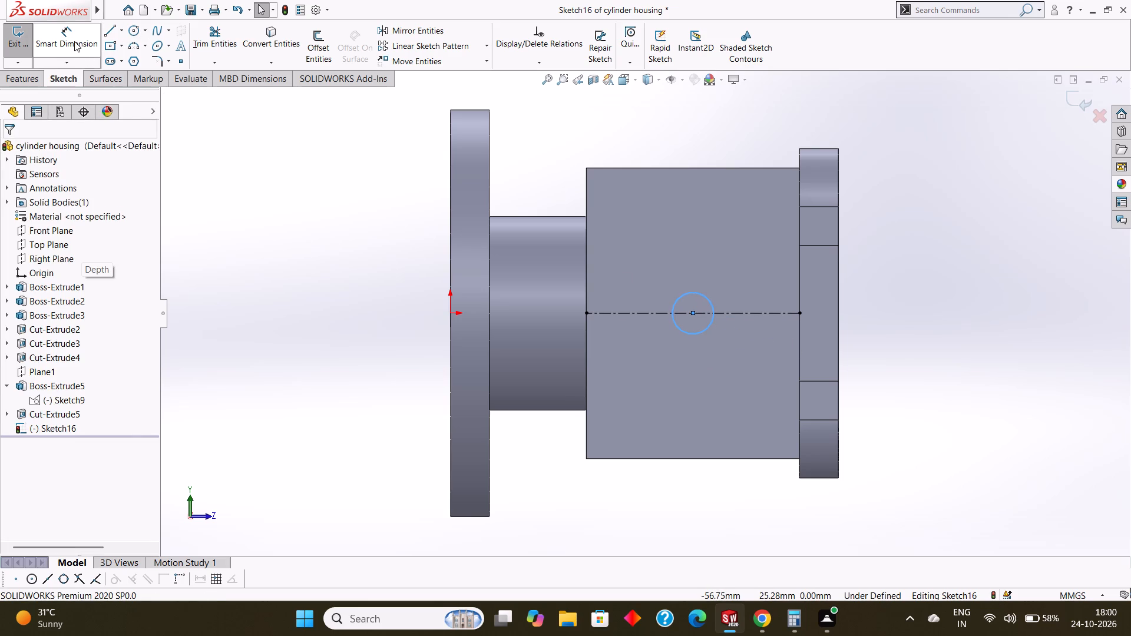
Dimension the circle's diameter to 8 mm.
{"action": "left_click", "coordinate": [74, 41]}
{"action": "left_click", "coordinate": [696, 291]}
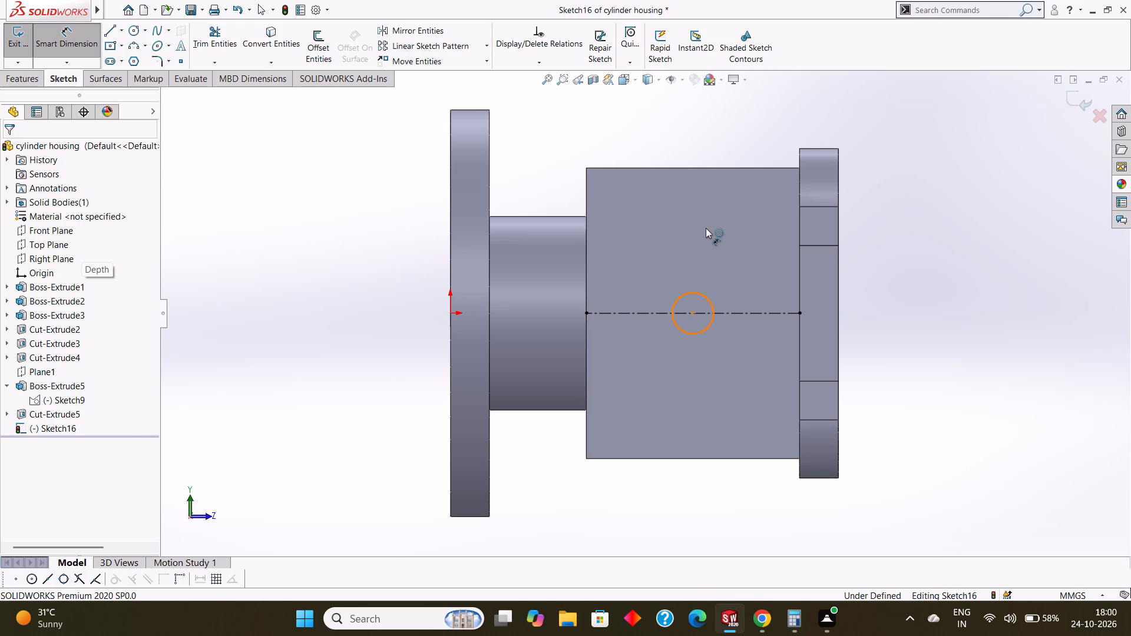
{"action": "left_click", "coordinate": [706, 225]}
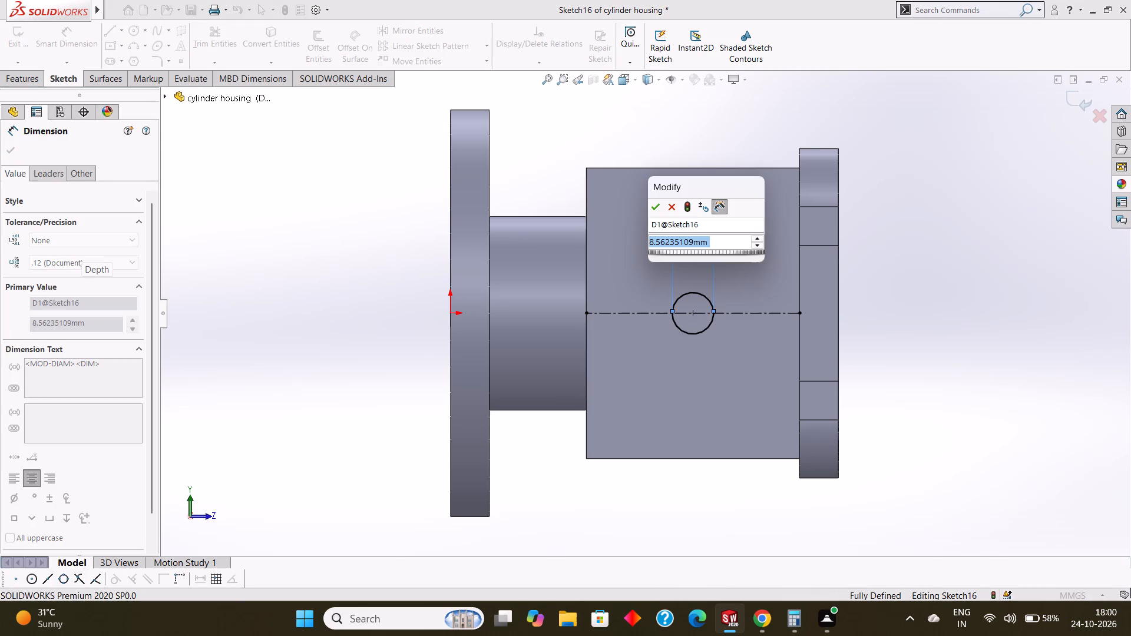
{"action": "key", "text": "BackSpace"}
{"action": "key", "text": "8"}
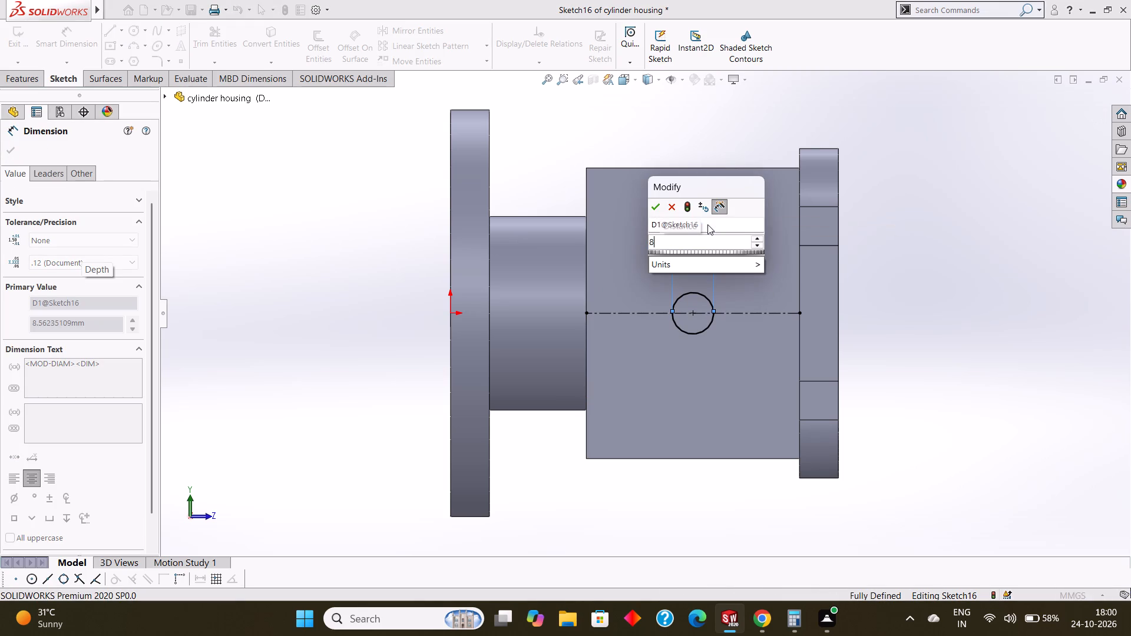
{"action": "key", "text": "Return"}
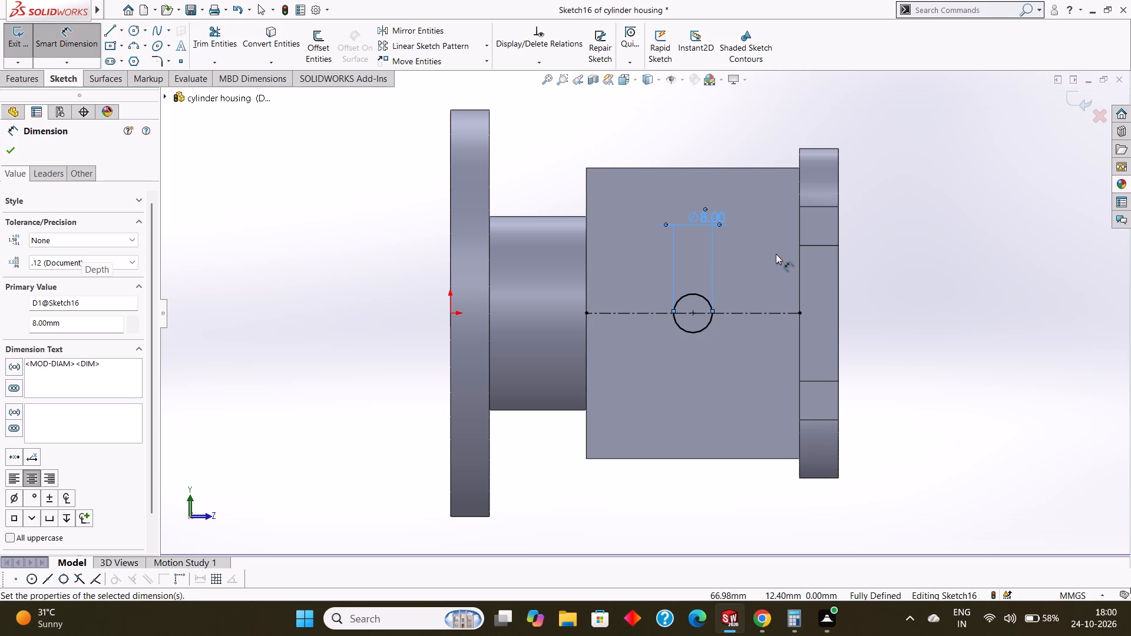
{"action": "left_click", "coordinate": [12, 153]}
Start a blind extruded cut of the 8 mm circle into the side block and examine its preview at an angle.
{"action": "left_click", "coordinate": [25, 80]}
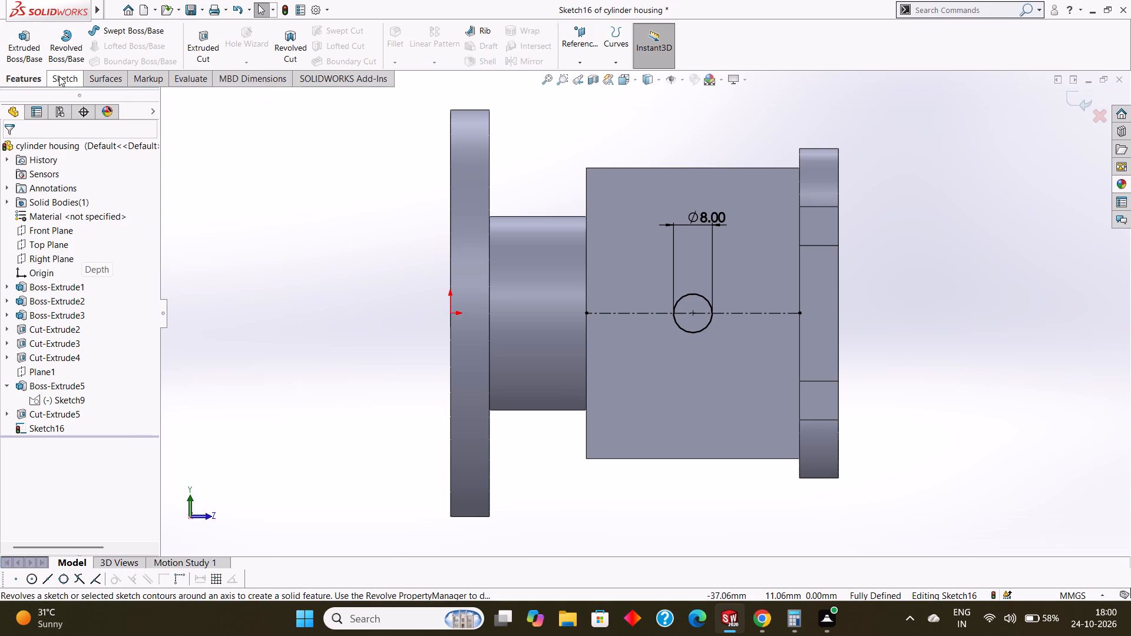
{"action": "left_click", "coordinate": [197, 43]}
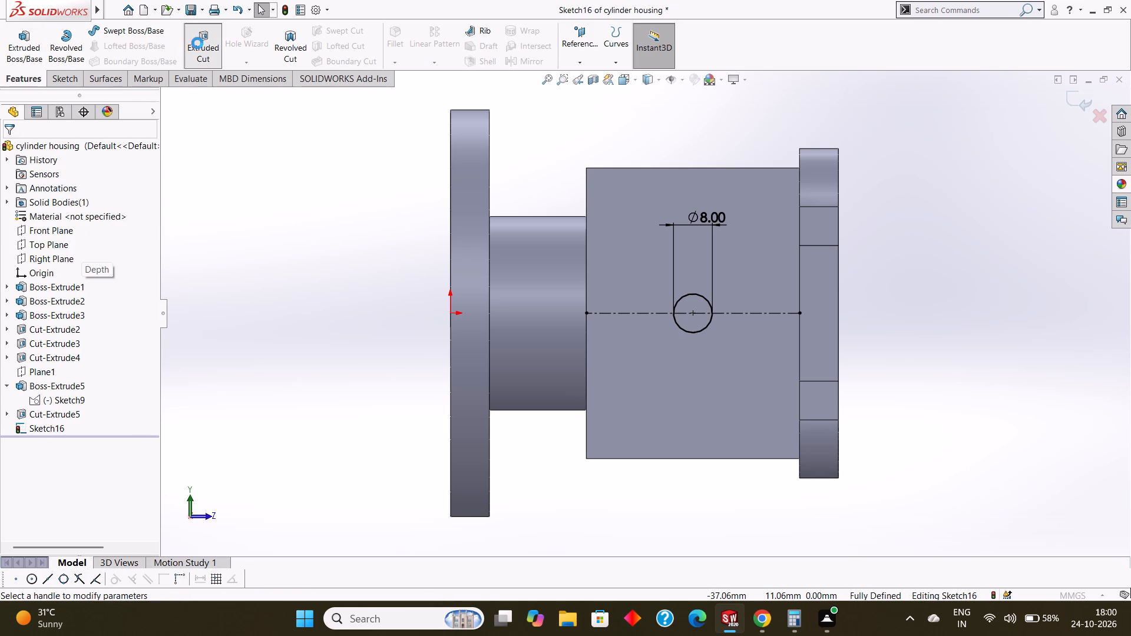
{"action": "middle_click_drag", "start_coordinate": [1004, 224], "coordinate": [992, 240]}
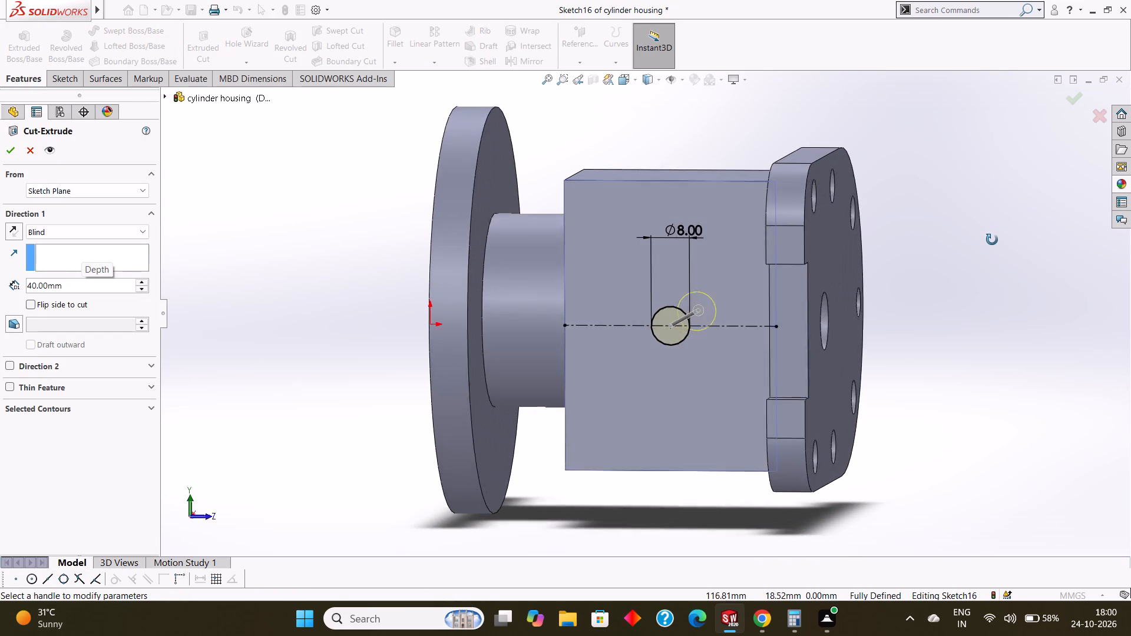
{"action": "middle_click_drag", "start_coordinate": [992, 240], "coordinate": [984, 241]}
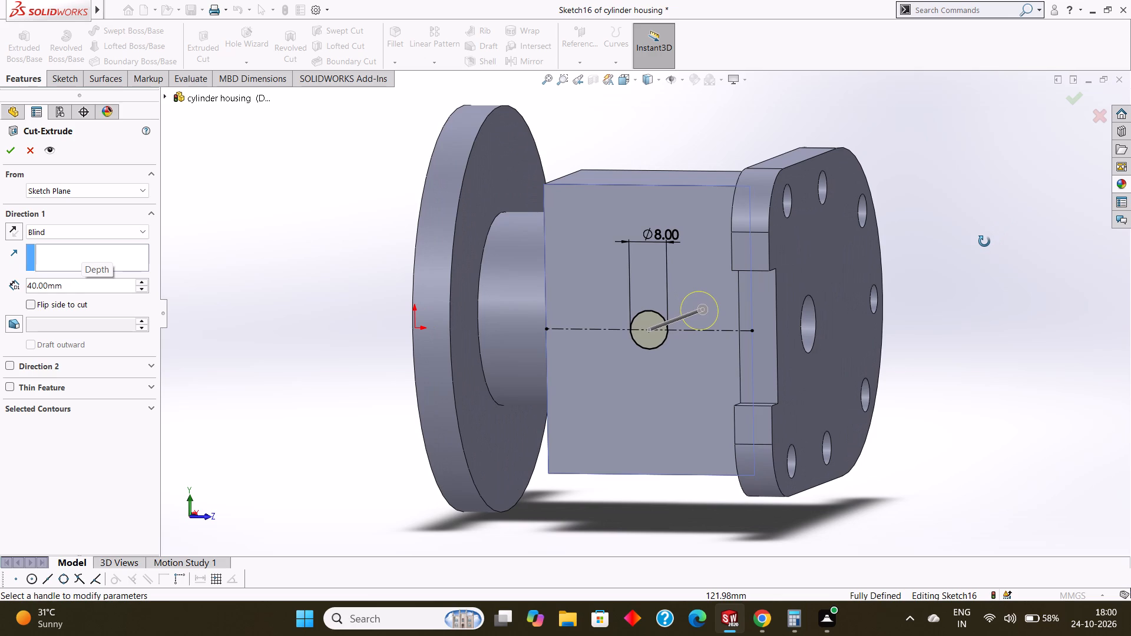
{"action": "middle_click_drag", "start_coordinate": [984, 241], "coordinate": [988, 241]}
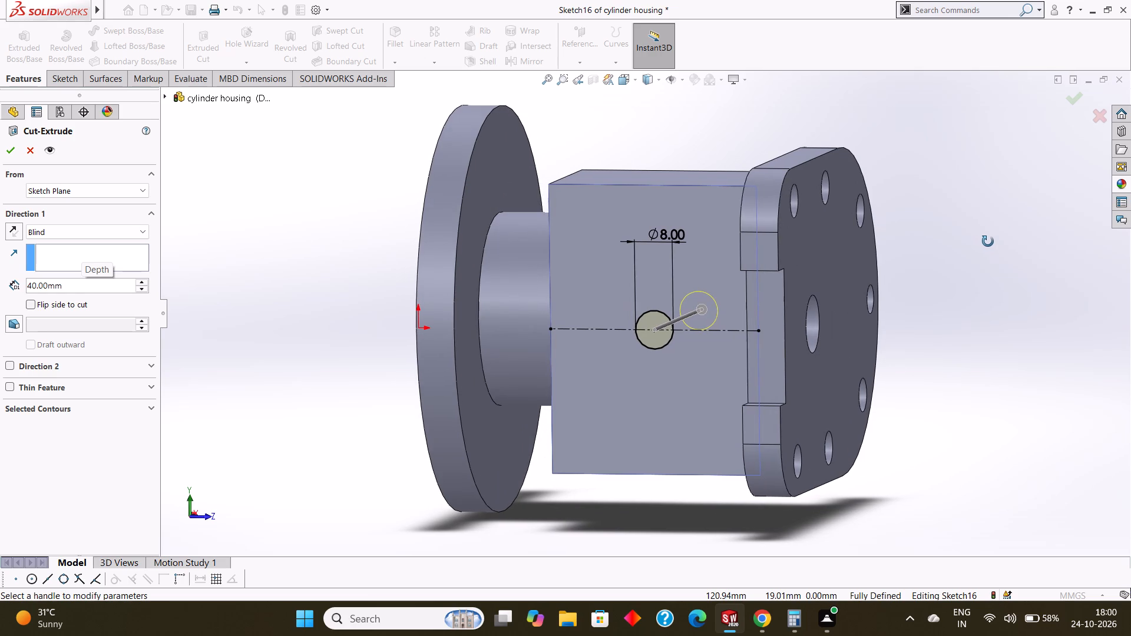
{"action": "middle_click_drag", "start_coordinate": [988, 241], "coordinate": [977, 244]}
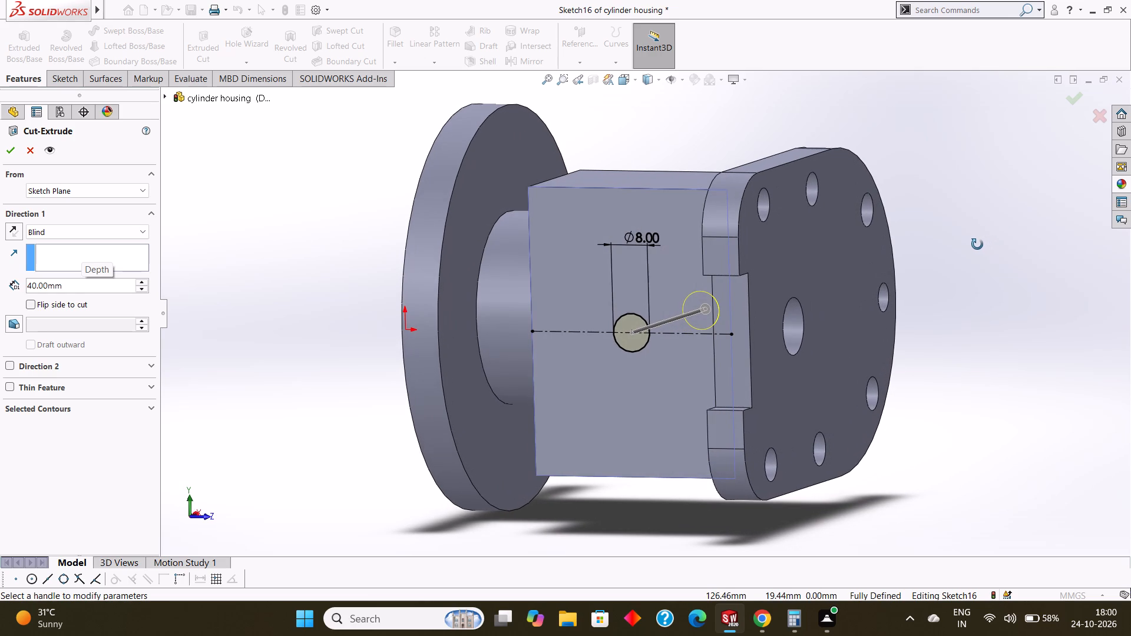
{"action": "middle_click_drag", "start_coordinate": [977, 244], "coordinate": [977, 246]}
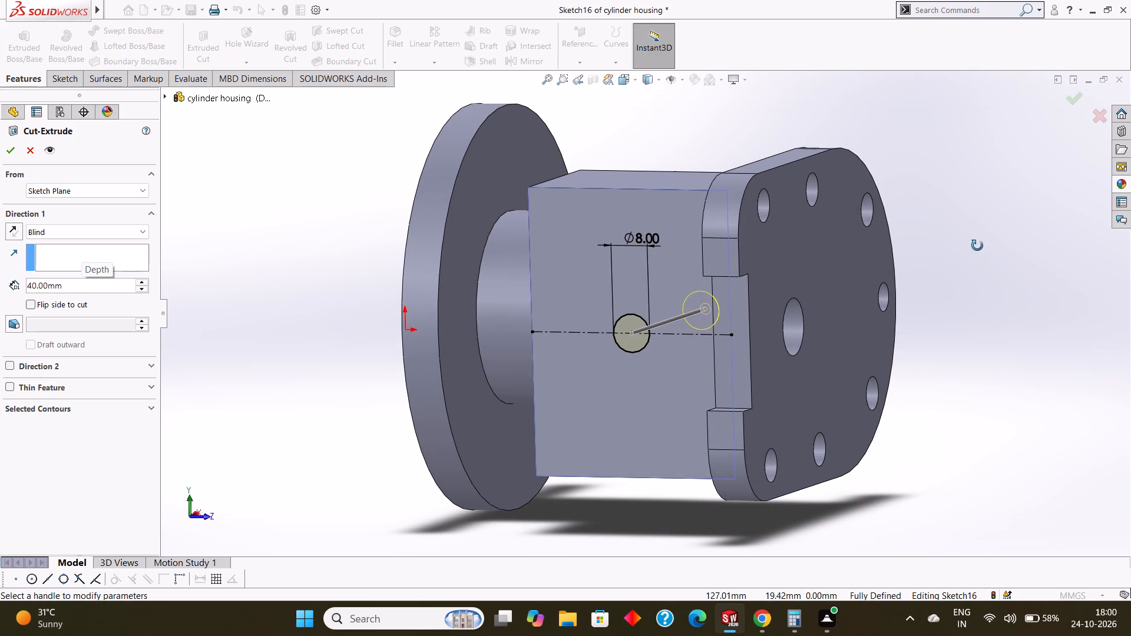
{"action": "middle_click_drag", "start_coordinate": [977, 246], "coordinate": [975, 248]}
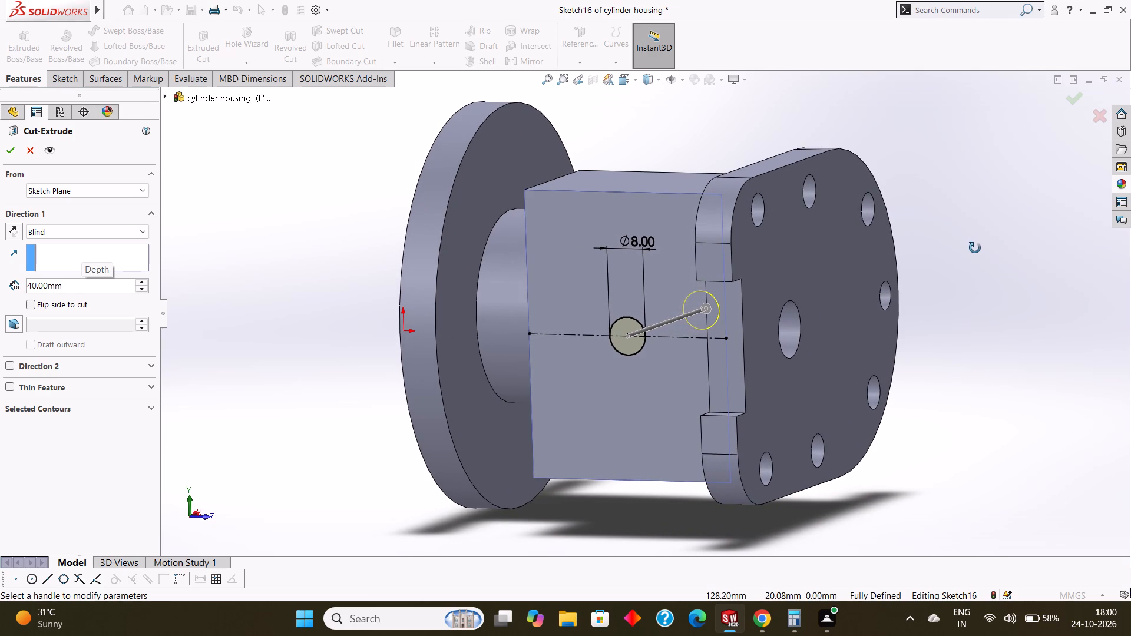
{"action": "middle_click_drag", "start_coordinate": [975, 248], "coordinate": [974, 253]}
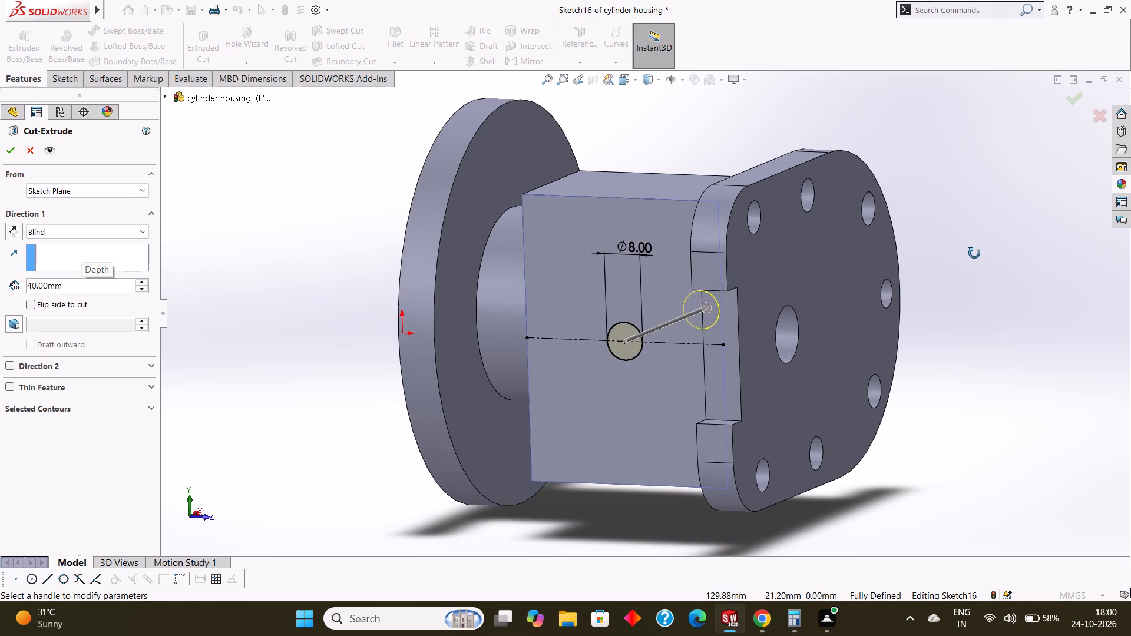
{"action": "middle_click_drag", "start_coordinate": [974, 253], "coordinate": [974, 257]}
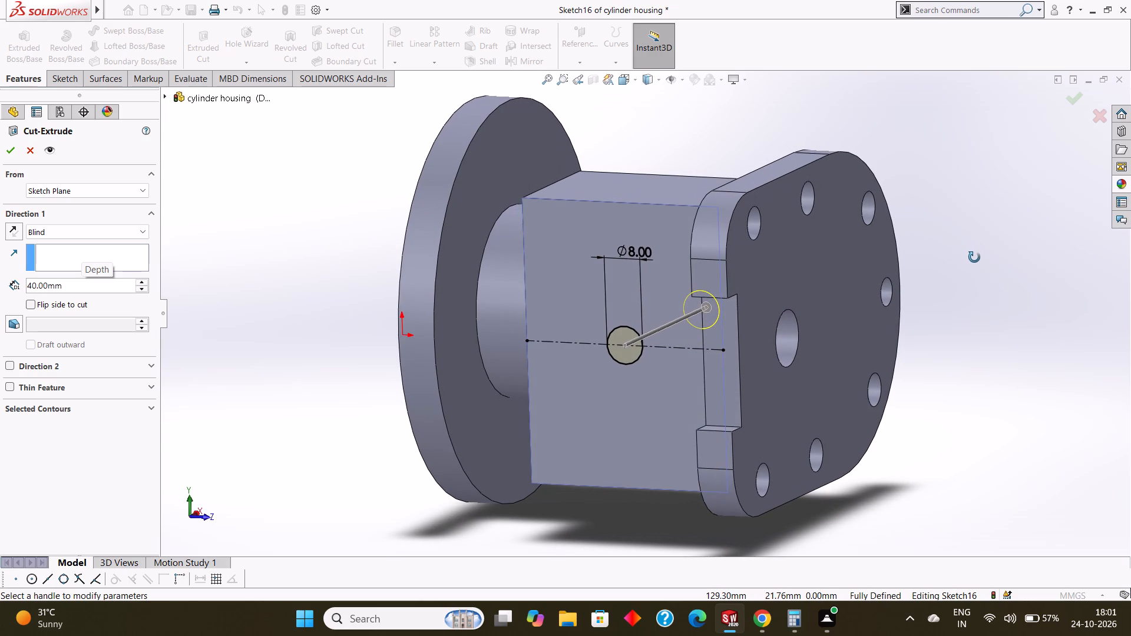
{"action": "middle_click_drag", "start_coordinate": [974, 257], "coordinate": [973, 265]}
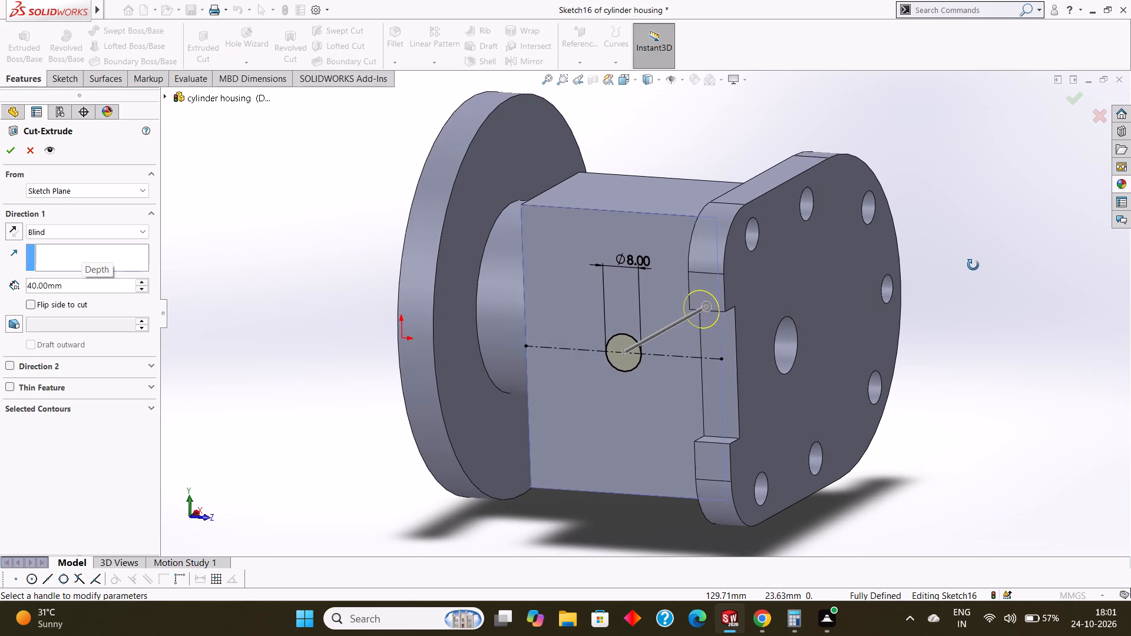
{"action": "middle_click_drag", "start_coordinate": [973, 265], "coordinate": [973, 258]}
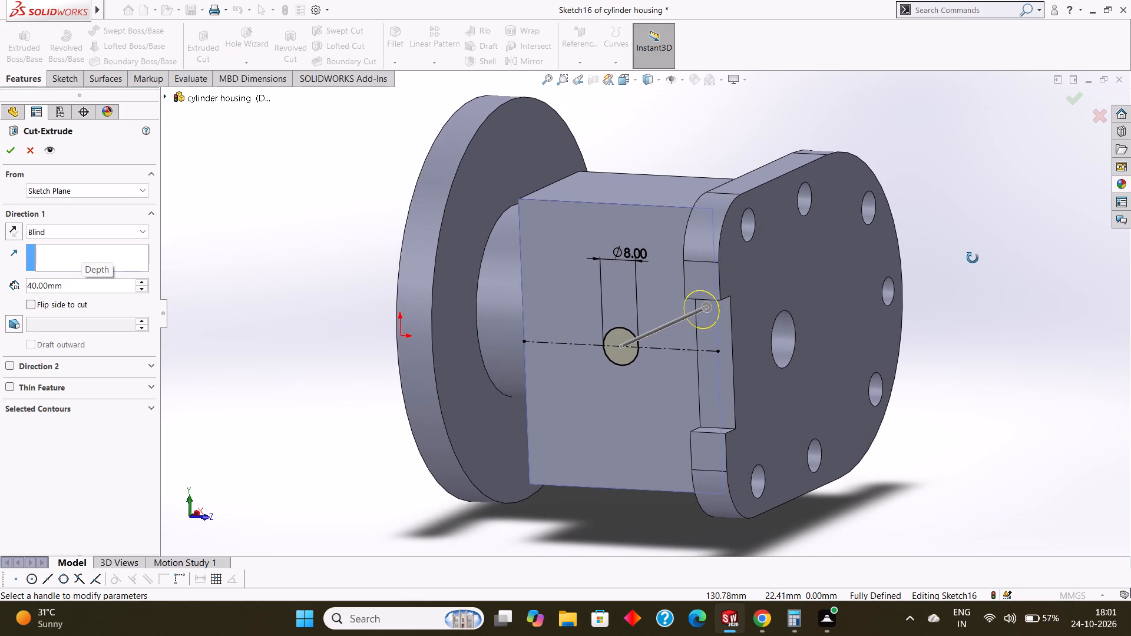
{"action": "middle_click_drag", "start_coordinate": [973, 258], "coordinate": [971, 260]}
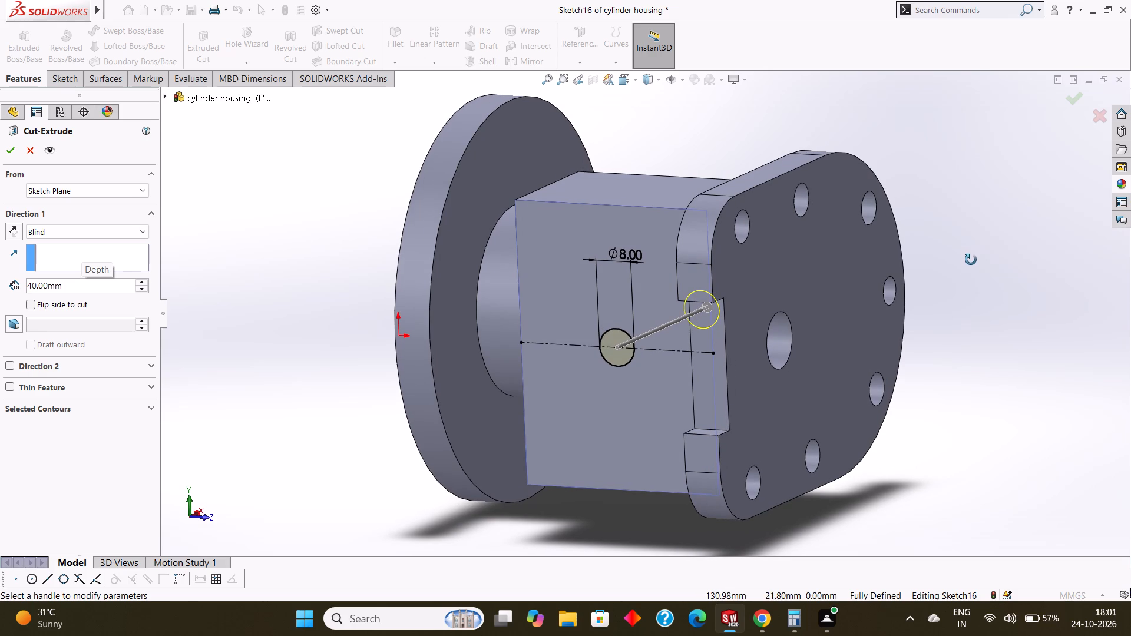
{"action": "middle_click_drag", "start_coordinate": [971, 260], "coordinate": [971, 259]}
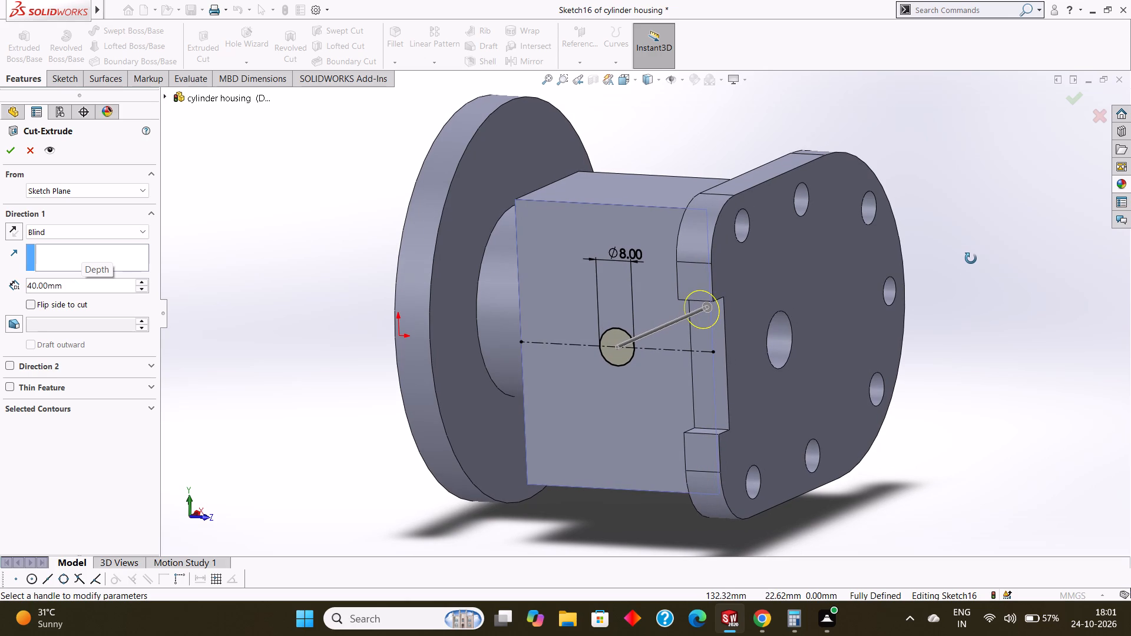
{"action": "middle_click_drag", "start_coordinate": [971, 259], "coordinate": [970, 254]}
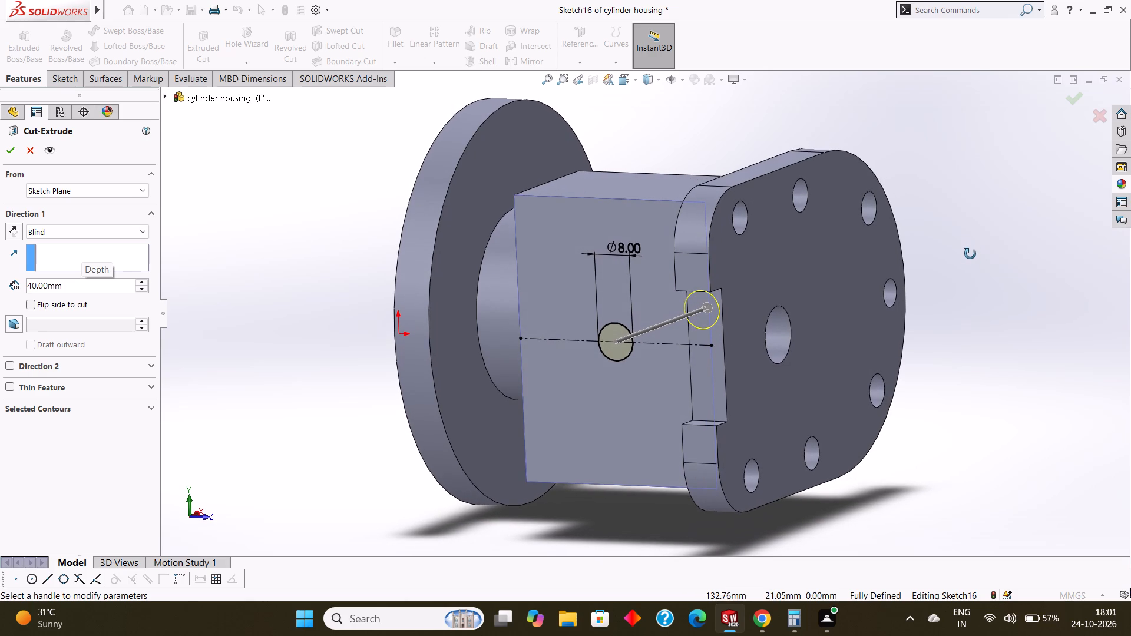
{"action": "middle_click_drag", "start_coordinate": [970, 254], "coordinate": [972, 254]}
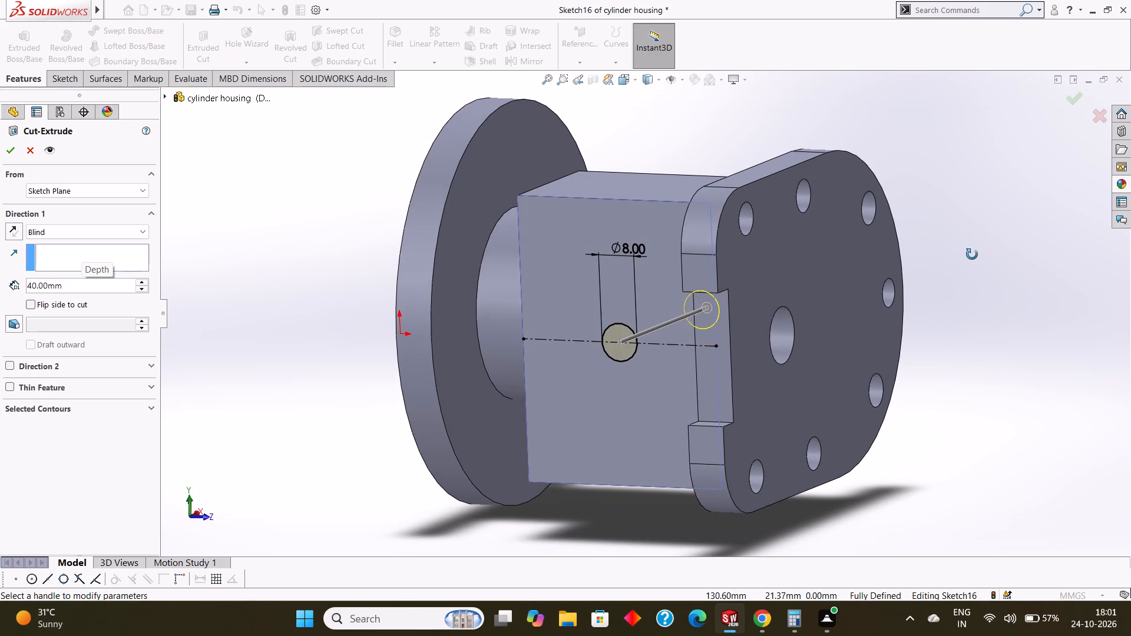
{"action": "middle_click_drag", "start_coordinate": [972, 254], "coordinate": [980, 254]}
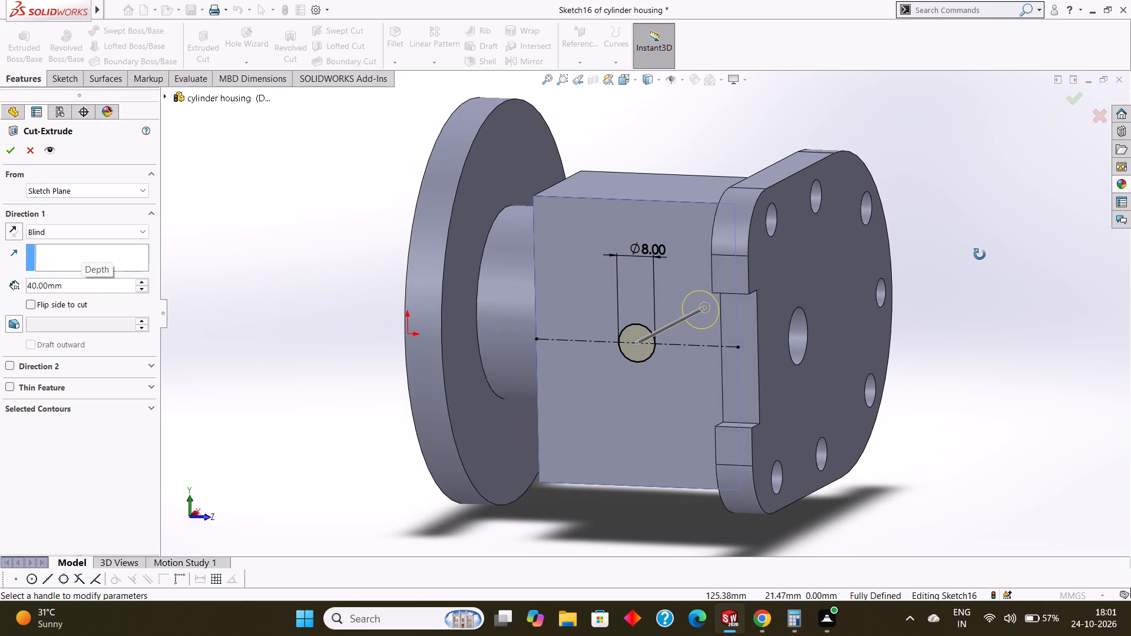
{"action": "middle_click_drag", "start_coordinate": [980, 254], "coordinate": [973, 260]}
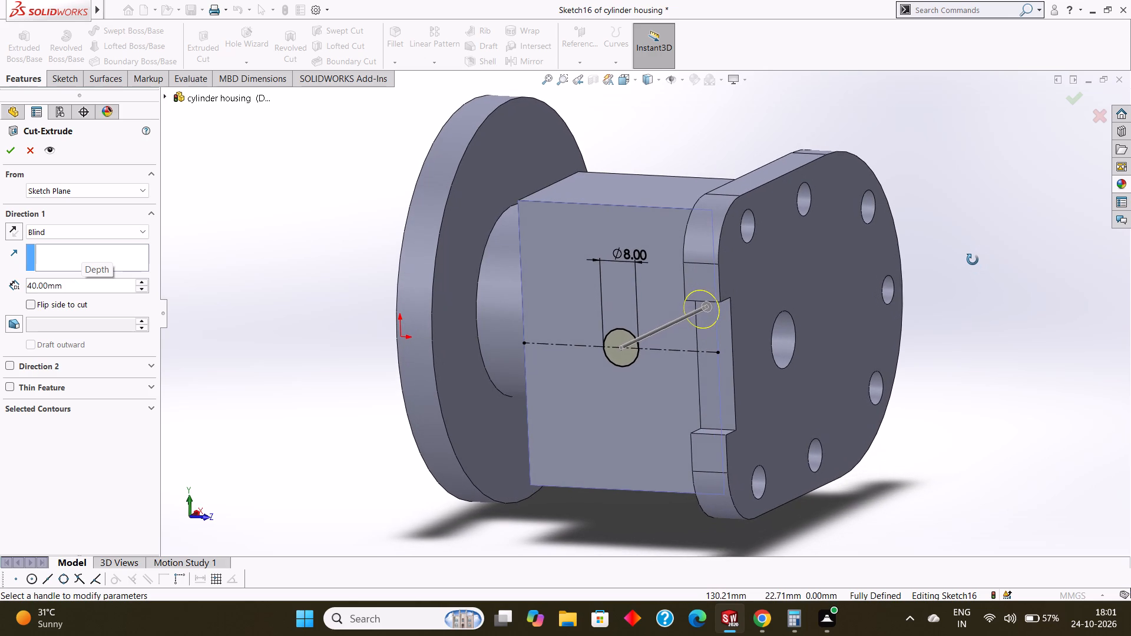
{"action": "middle_click_drag", "start_coordinate": [973, 260], "coordinate": [972, 263]}
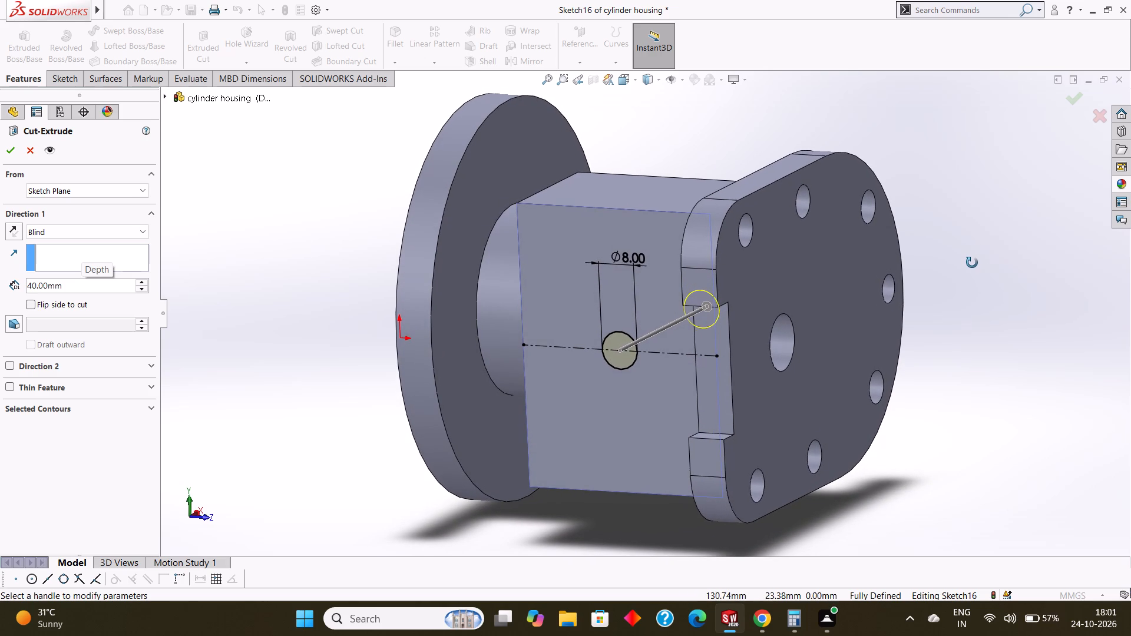
{"action": "middle_click_drag", "start_coordinate": [972, 263], "coordinate": [969, 264]}
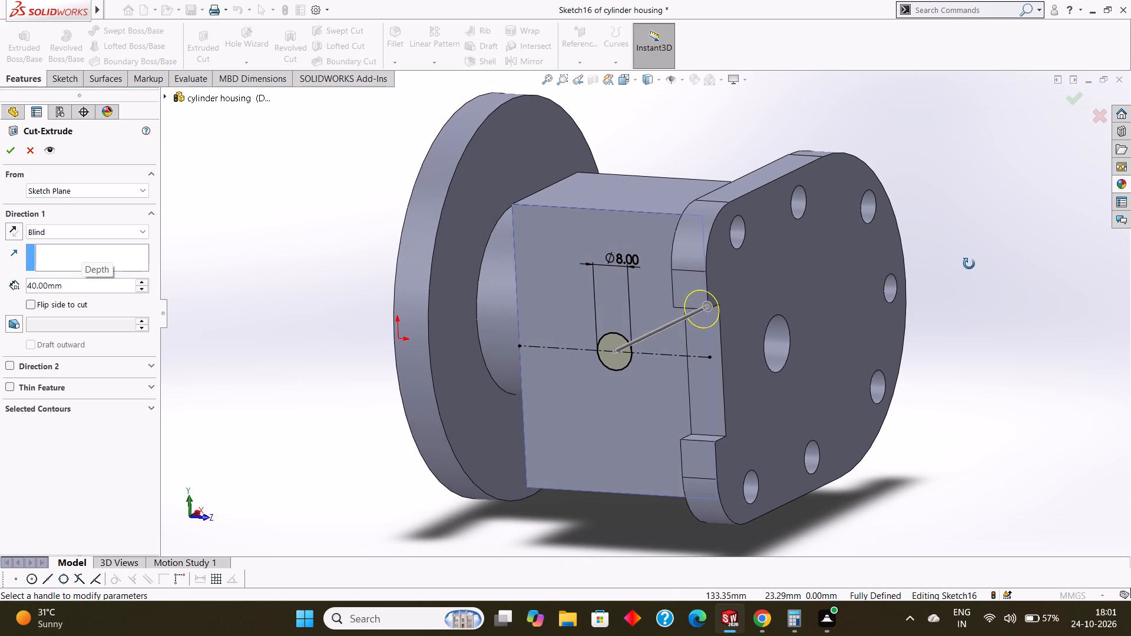
{"action": "middle_click_drag", "start_coordinate": [969, 264], "coordinate": [973, 264]}
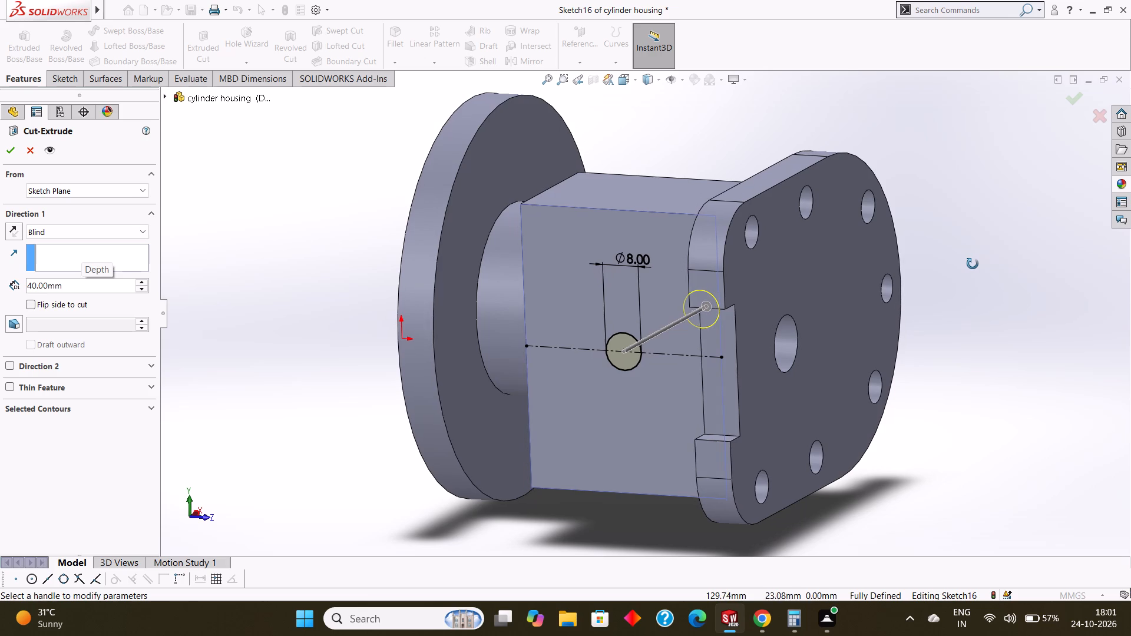
{"action": "middle_click_drag", "start_coordinate": [973, 264], "coordinate": [974, 264]}
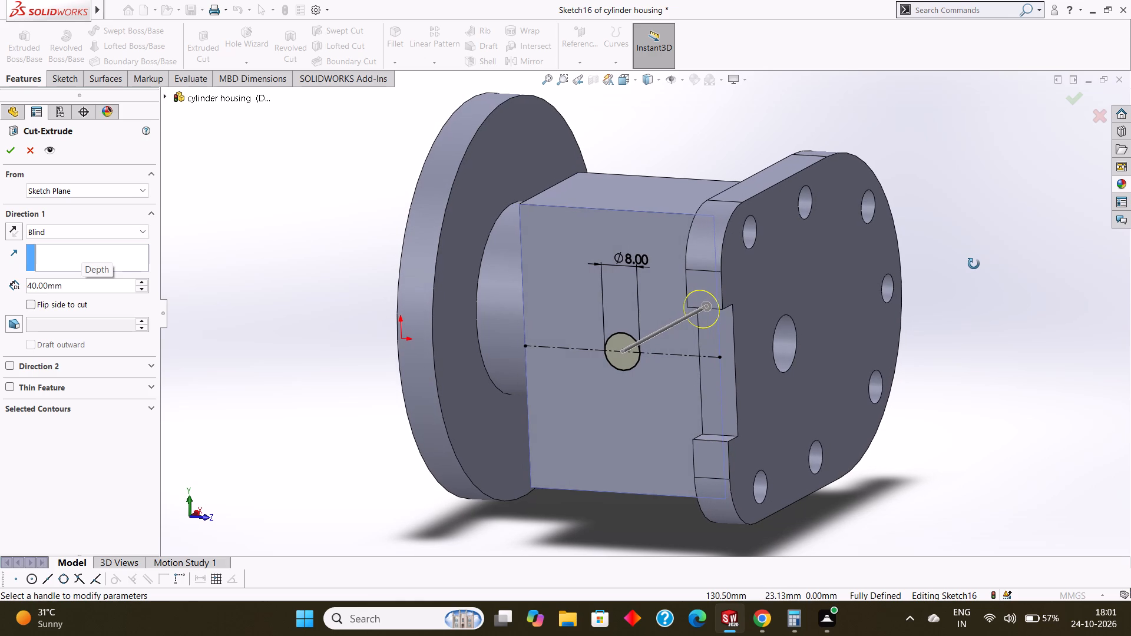
Set the blind cut depth of the 8 mm hole in the side block to 20 mm and complete the cut.
{"action": "middle_click_drag", "start_coordinate": [974, 264], "coordinate": [973, 264]}
{"action": "middle_click_drag", "start_coordinate": [973, 264], "coordinate": [970, 264]}
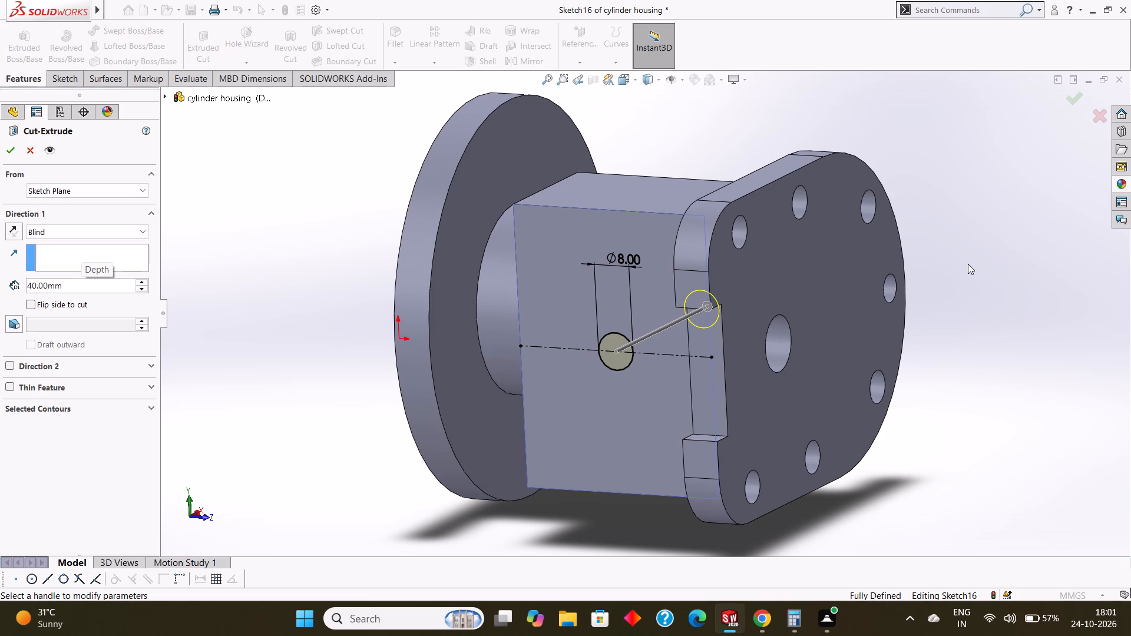
{"action": "middle_click", "coordinate": [966, 264]}
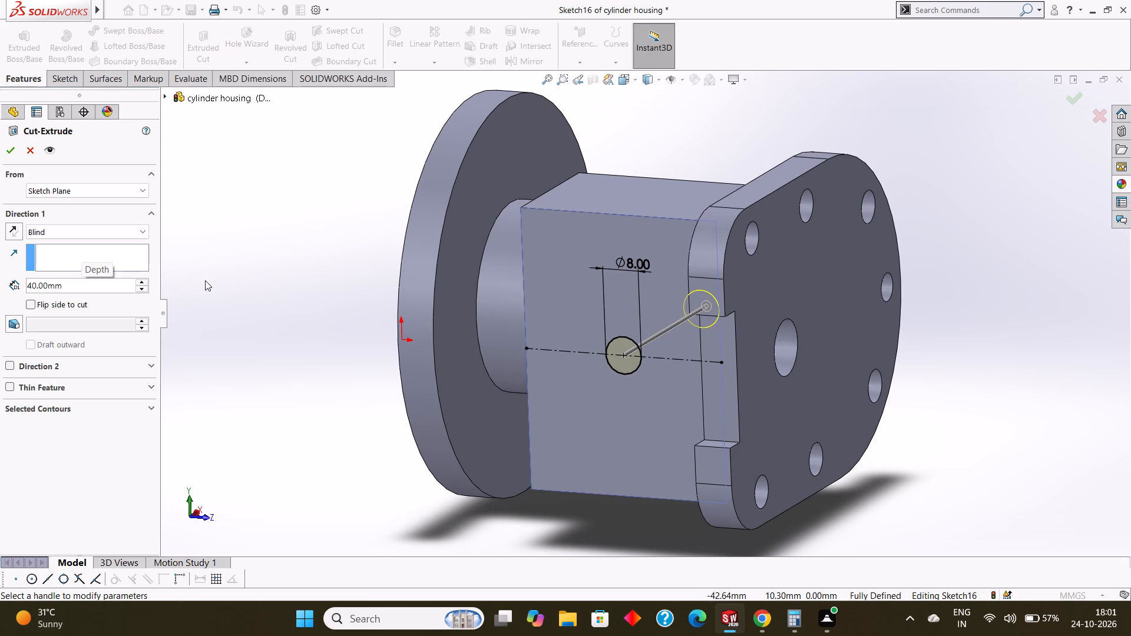
{"action": "left_click", "coordinate": [65, 283]}
{"action": "left_click_drag", "start_coordinate": [78, 284], "coordinate": [71, 286]}
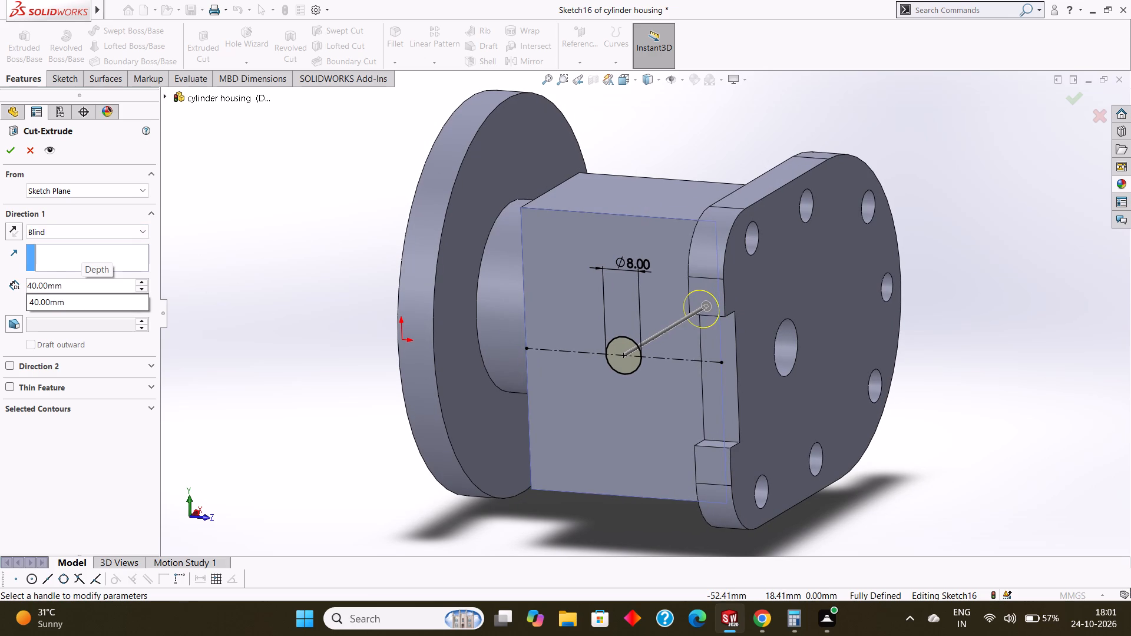
{"action": "left_click_drag", "start_coordinate": [71, 286], "coordinate": [27, 284]}
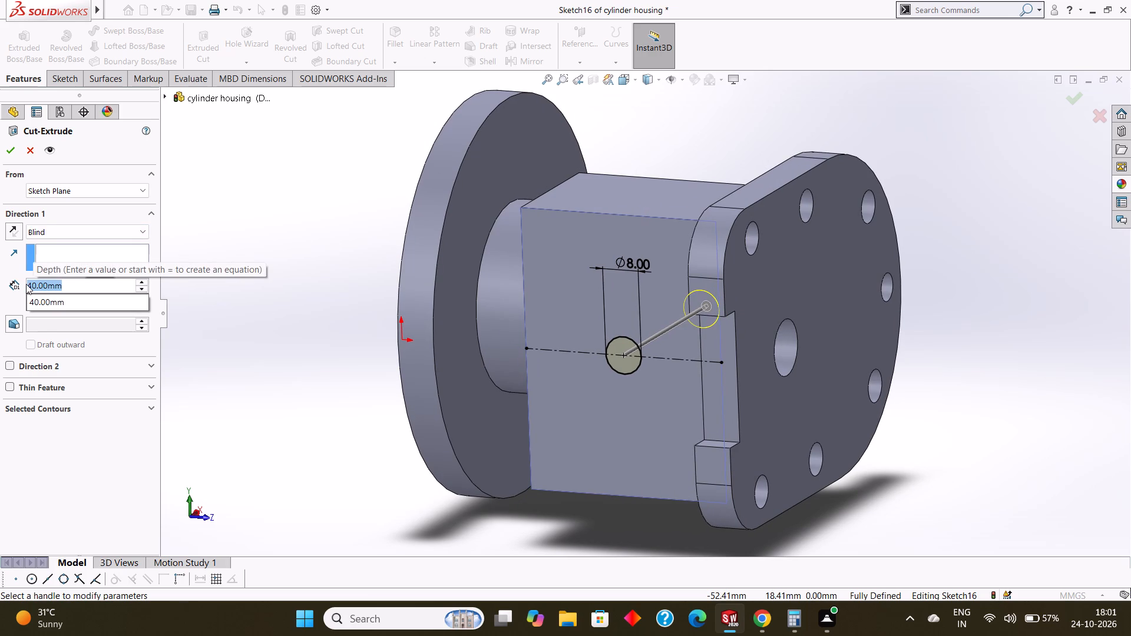
{"action": "key", "text": "BackSpace"}
{"action": "type", "text": "20"}
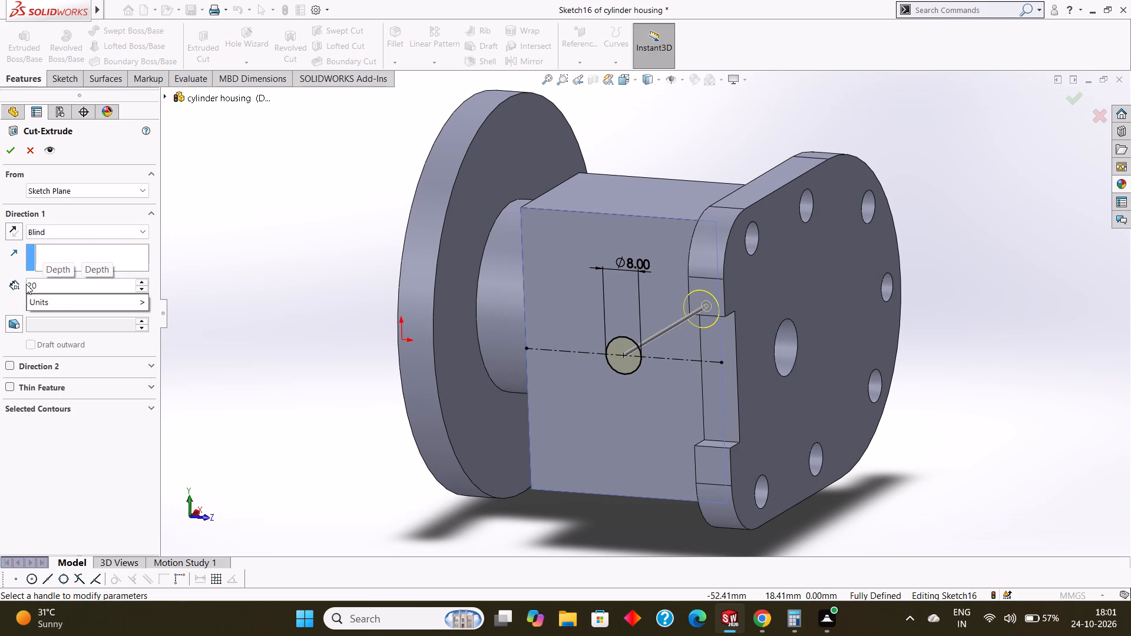
{"action": "key", "text": "Return"}
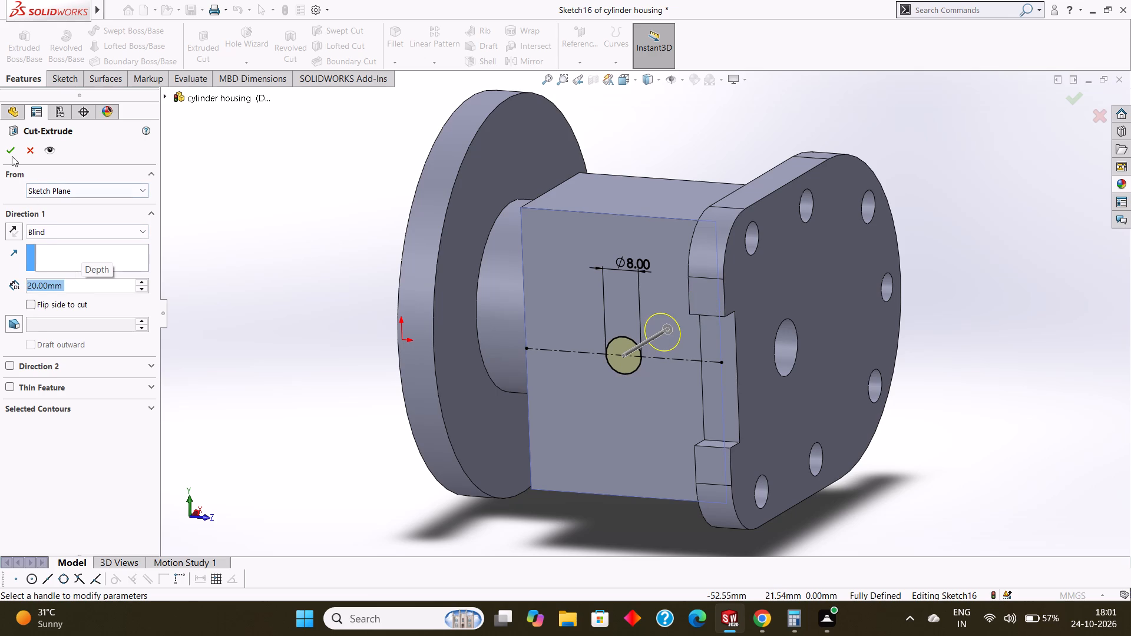
{"action": "left_click", "coordinate": [10, 152]}
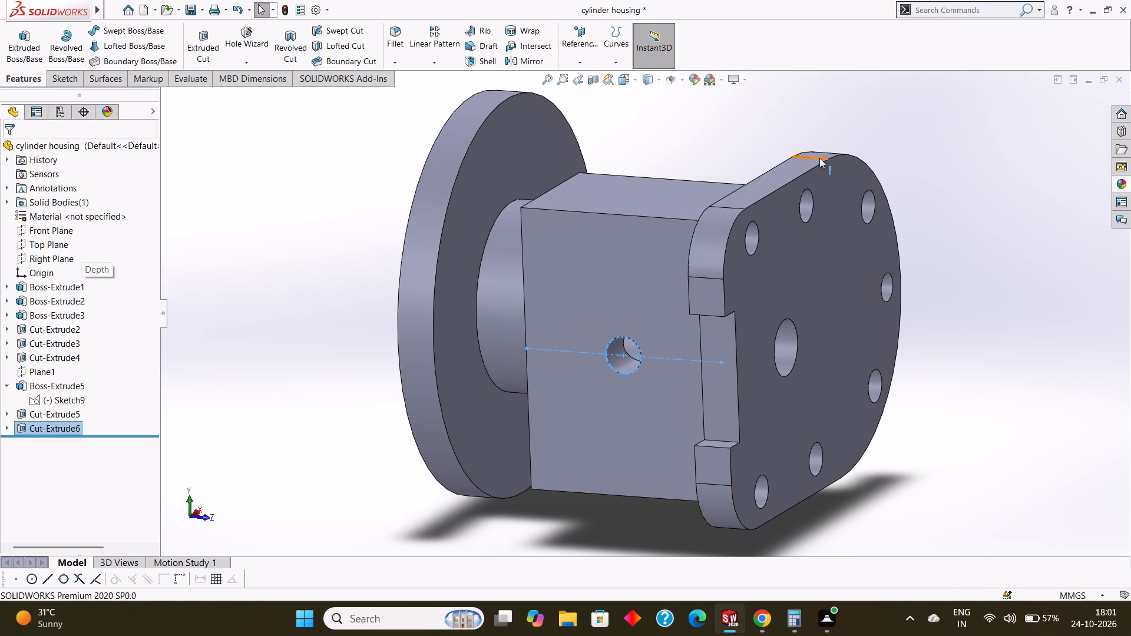
{"action": "left_click", "coordinate": [923, 160]}
Start a sketch on the side block's face and draw a circle of 6 mm radius concentric with the 8 mm hole.
{"action": "middle_click_drag", "start_coordinate": [923, 160], "coordinate": [933, 150]}
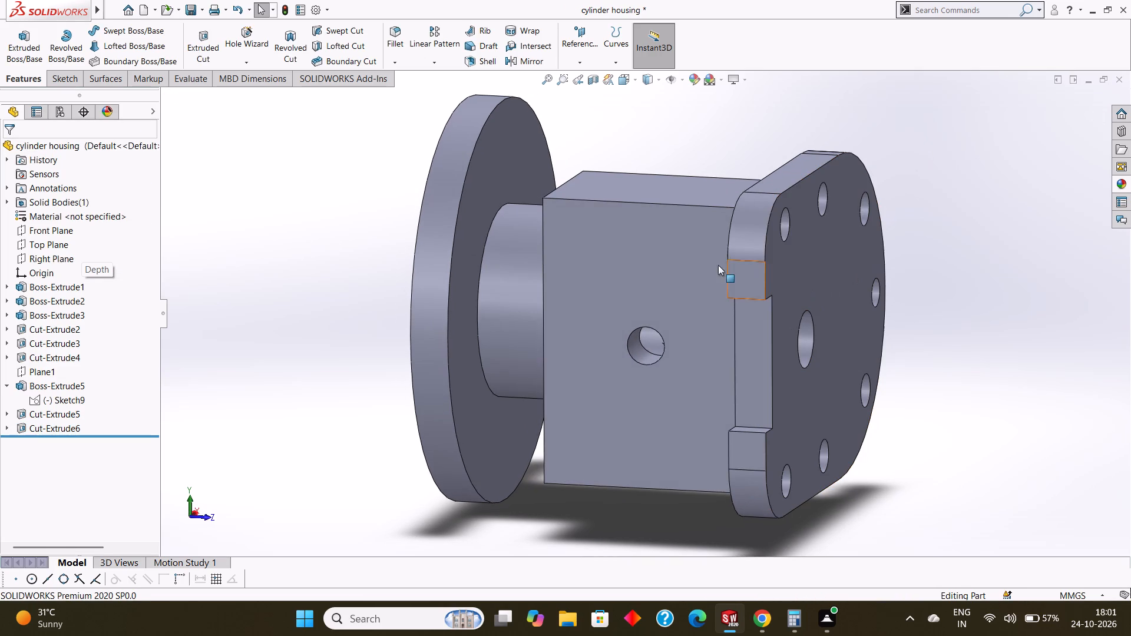
{"action": "left_click", "coordinate": [684, 261]}
{"action": "left_click", "coordinate": [734, 231]}
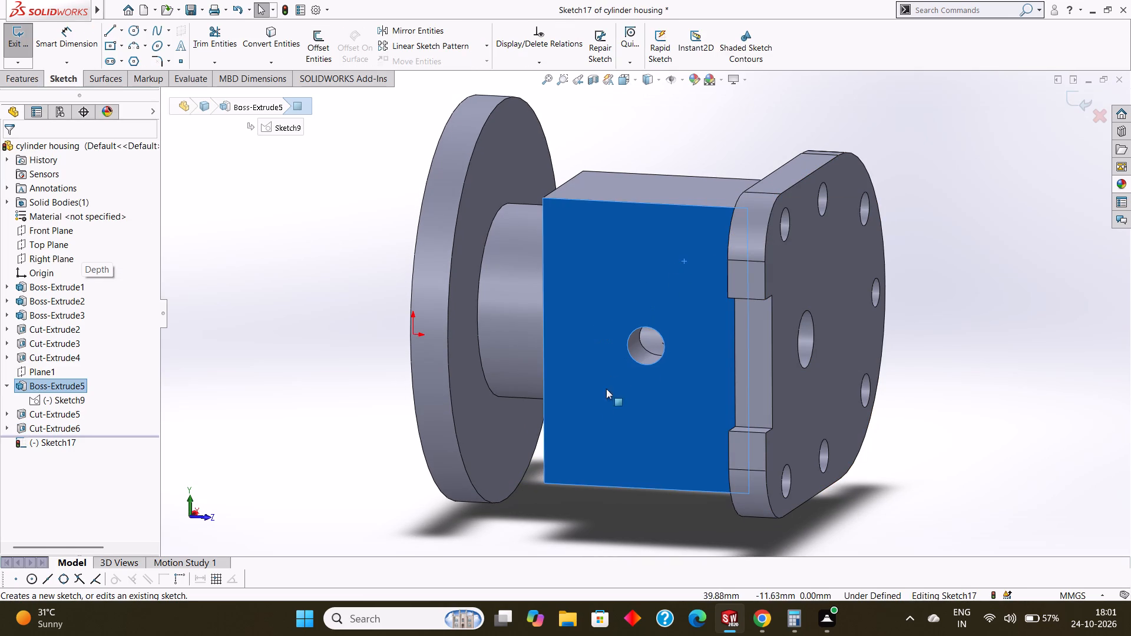
{"action": "key", "text": "Escape"}
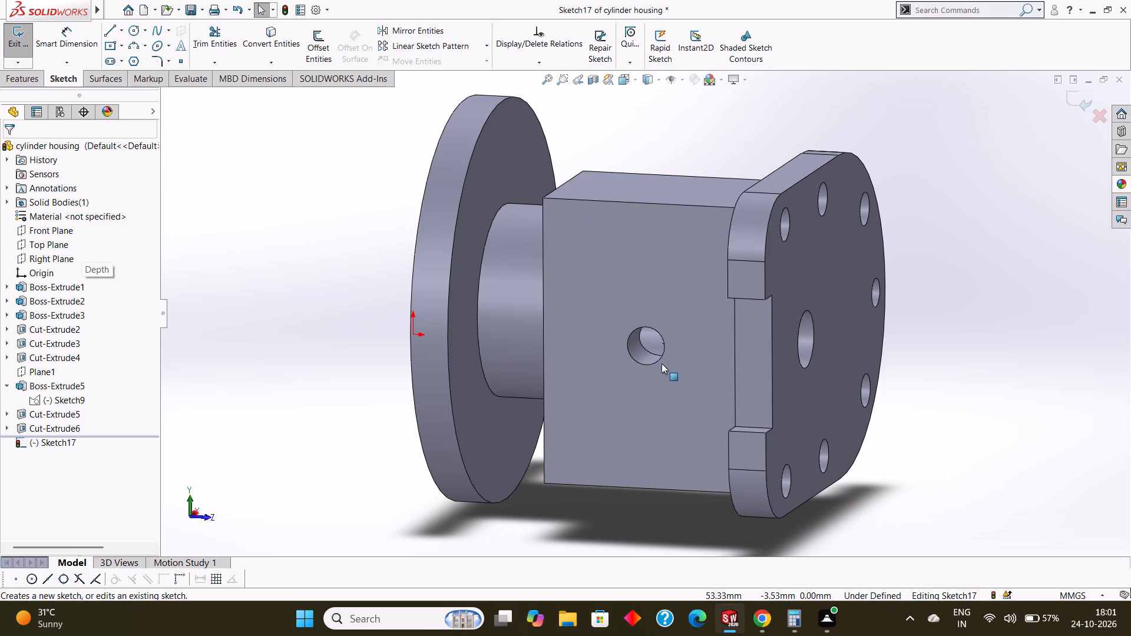
{"action": "key", "text": "ctrl+8"}
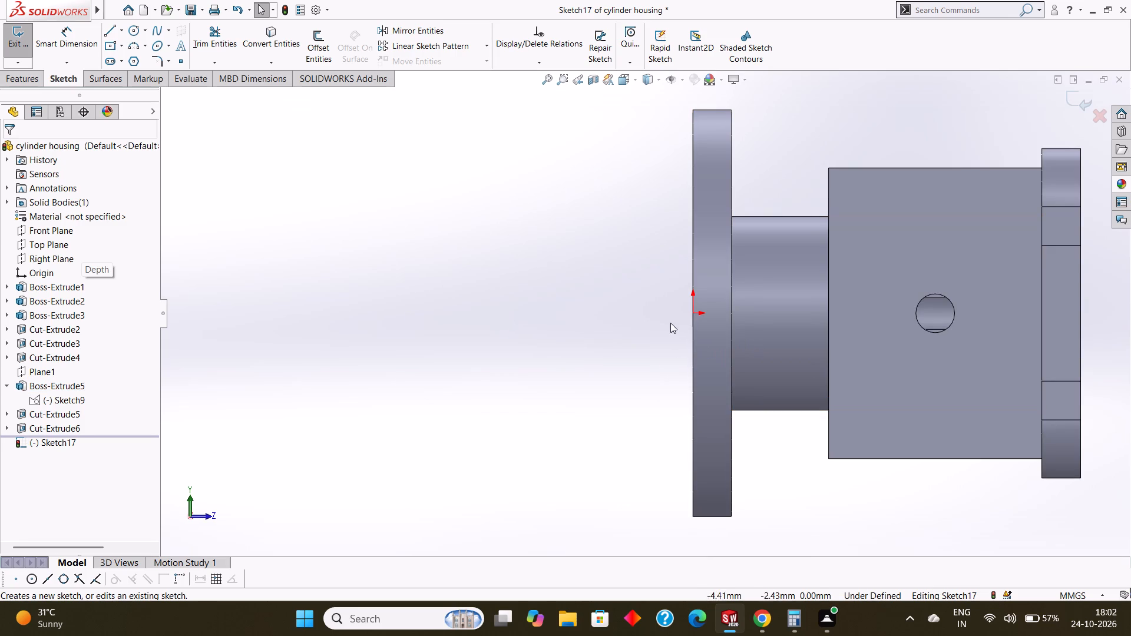
{"action": "left_click", "coordinate": [134, 31]}
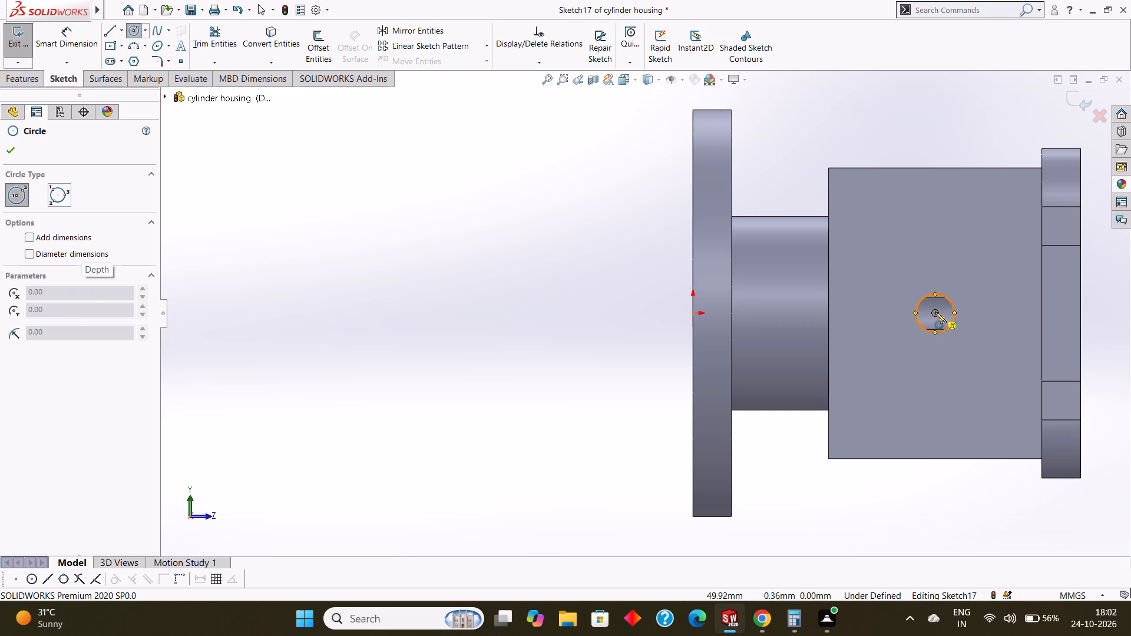
{"action": "left_click_drag", "start_coordinate": [935, 312], "coordinate": [947, 347]}
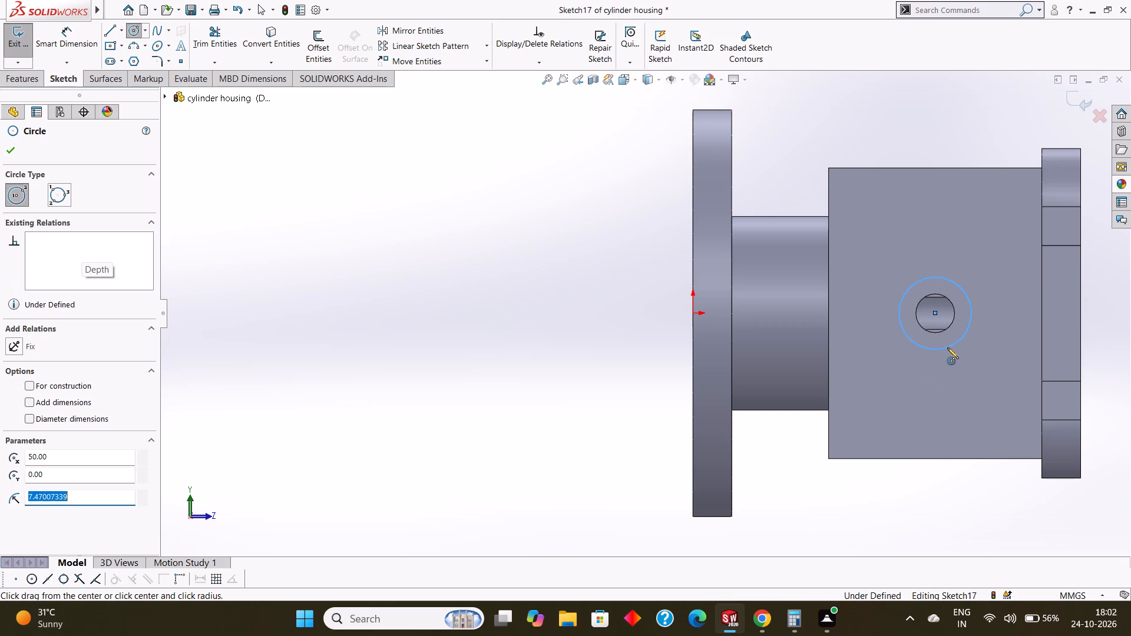
{"action": "key", "text": "BackSpace"}
{"action": "key", "text": "6"}
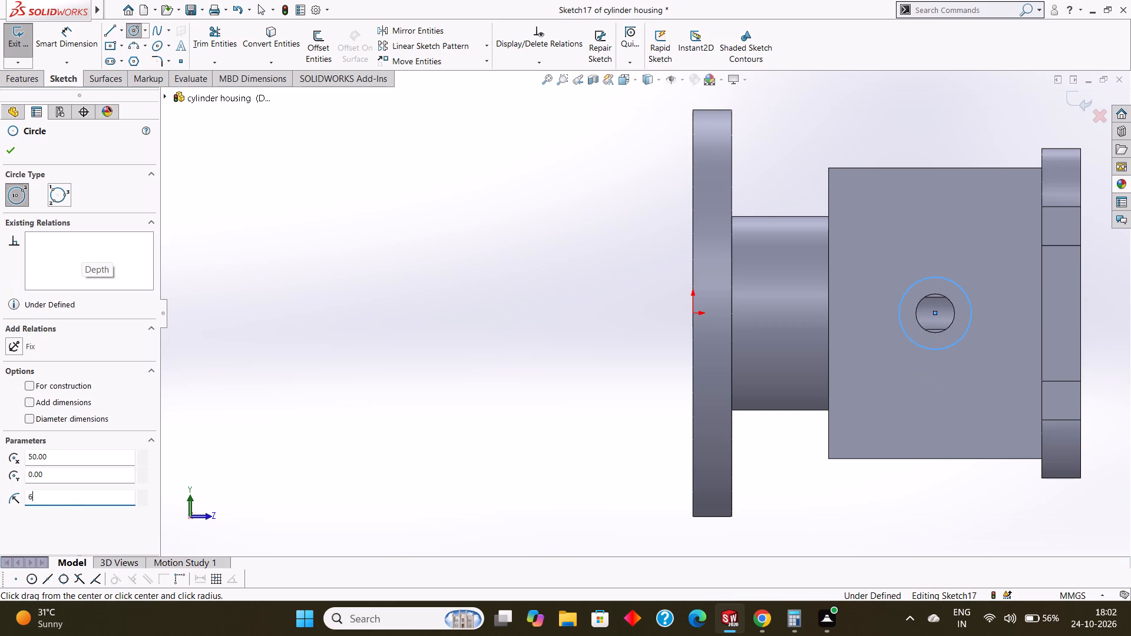
{"action": "key", "text": "Return"}
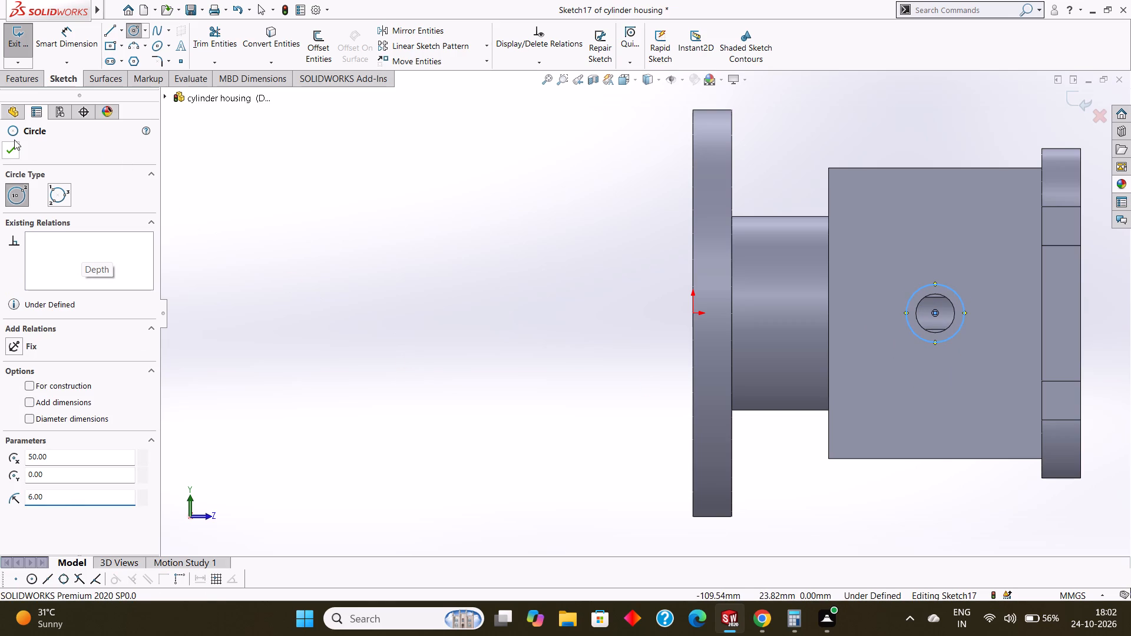
{"action": "left_click", "coordinate": [12, 146]}
Add a 12 mm diameter dimension to the circle around the hole.
{"action": "left_click", "coordinate": [59, 45]}
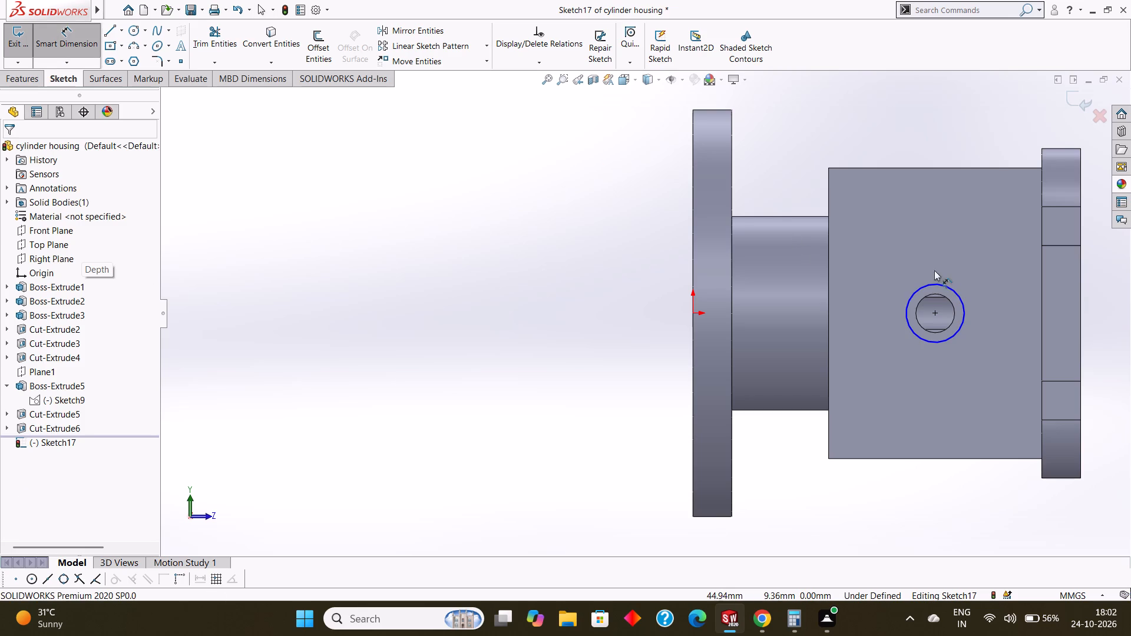
{"action": "scroll", "coordinate": [978, 280], "scroll_direction": "up", "scroll_amount": 2}
{"action": "scroll", "coordinate": [848, 294], "scroll_direction": "down", "scroll_amount": 1}
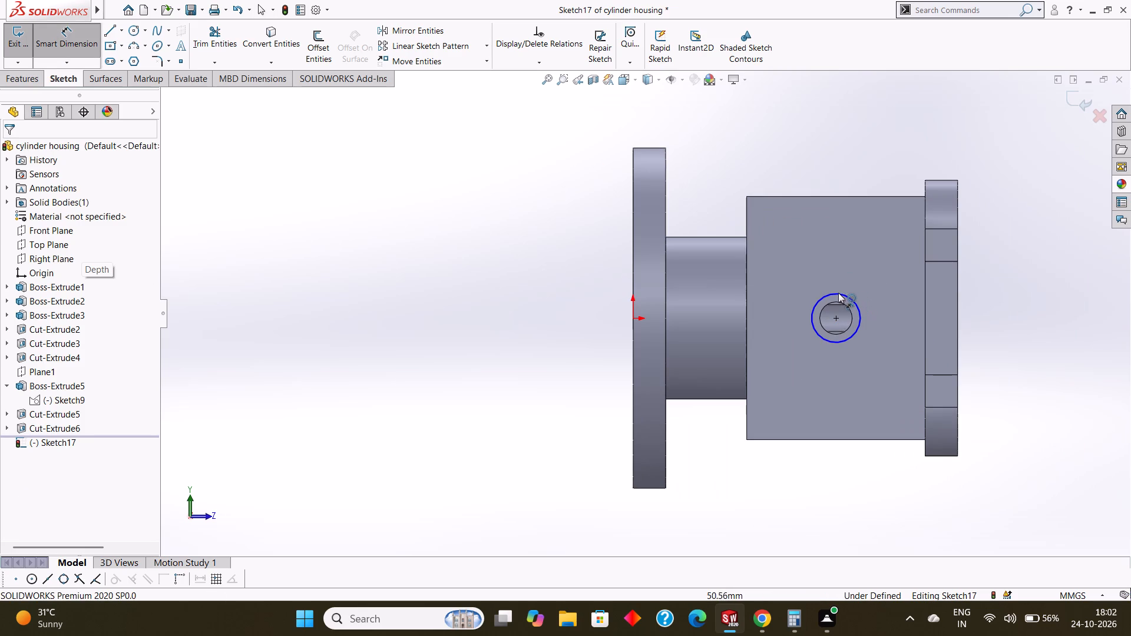
{"action": "left_click", "coordinate": [838, 293]}
{"action": "left_click", "coordinate": [836, 237]}
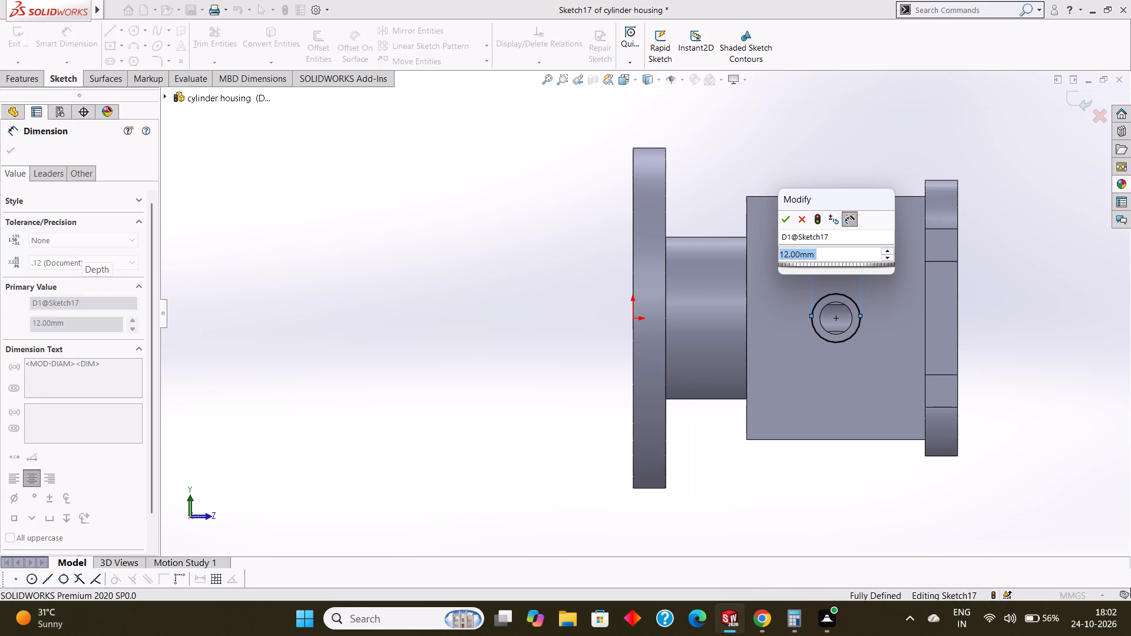
{"action": "left_click", "coordinate": [783, 220]}
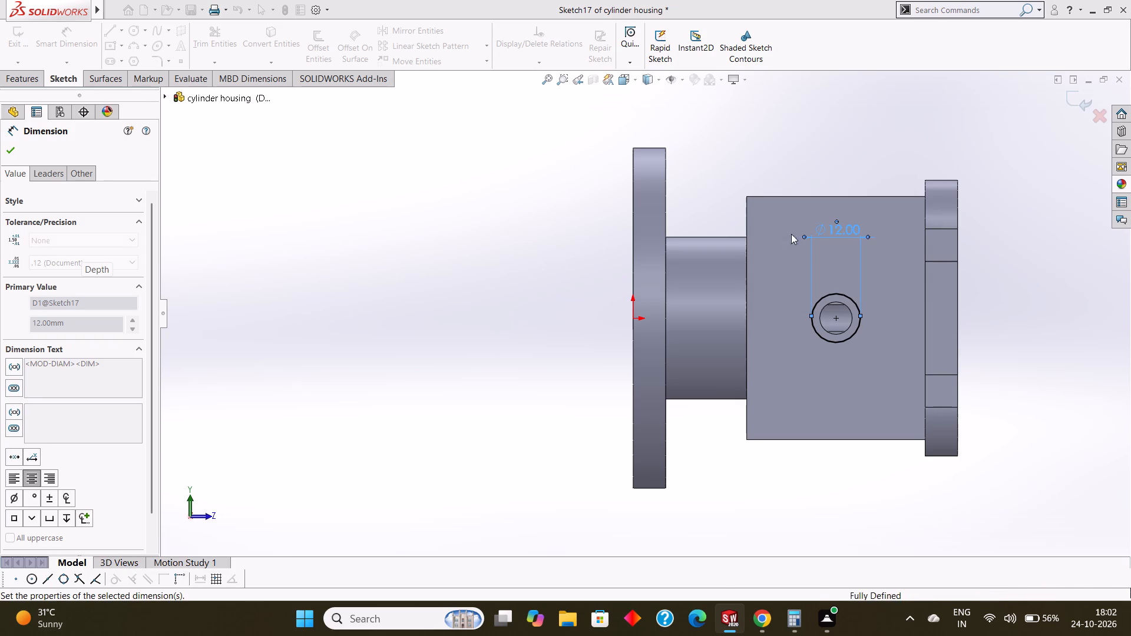
{"action": "left_click", "coordinate": [7, 153]}
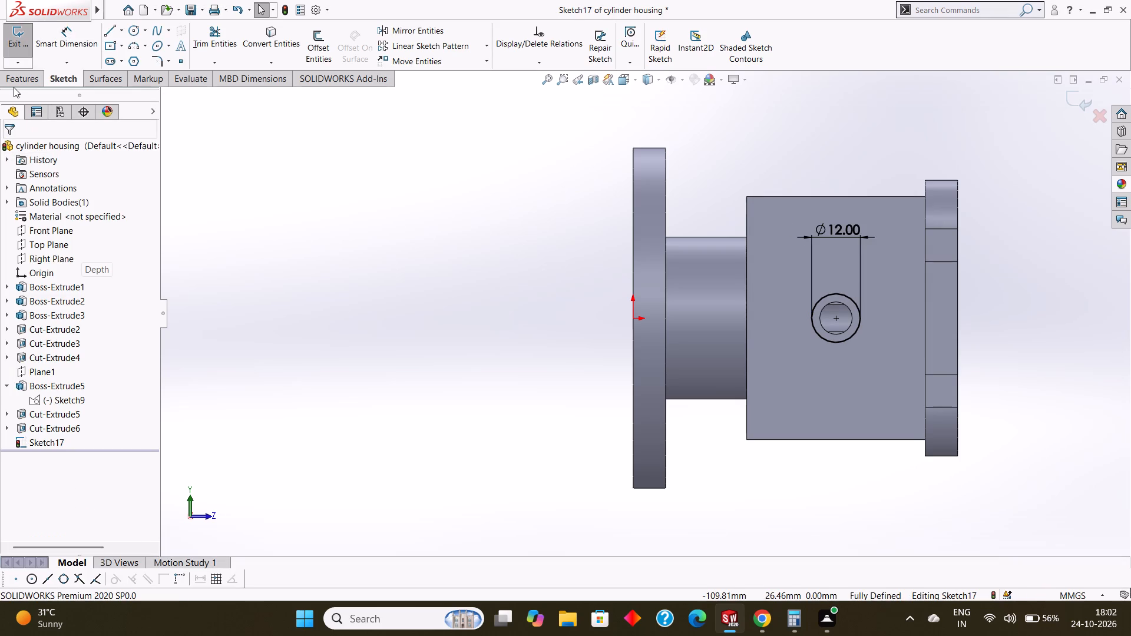
Cut the 12 mm circle into the side block as a blind extruded cut 8 mm deep.
{"action": "left_click", "coordinate": [14, 86]}
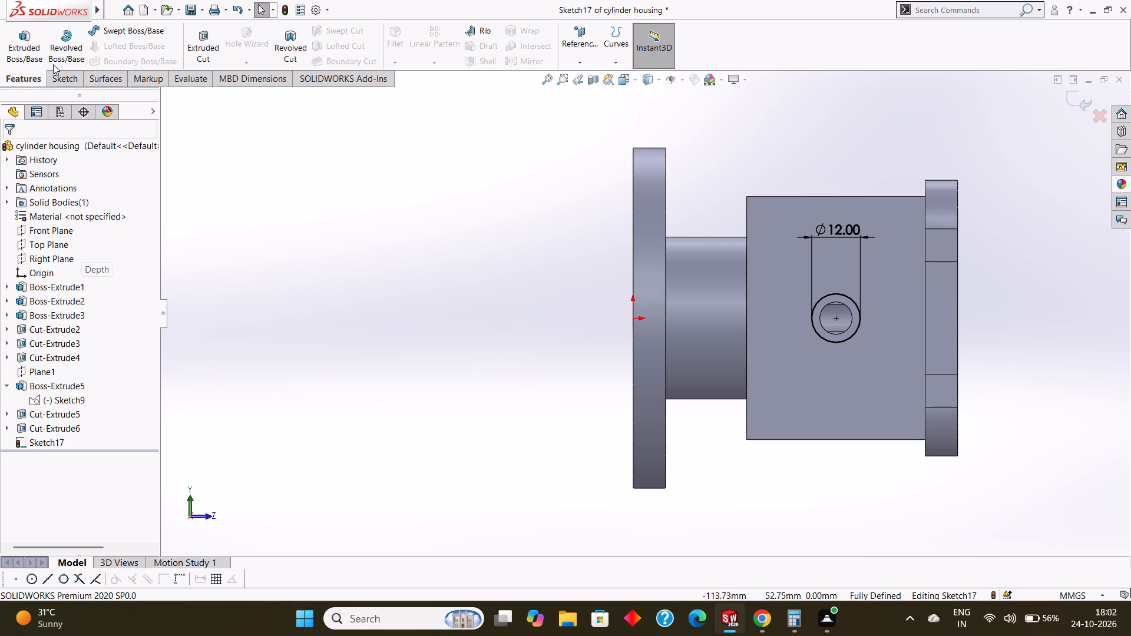
{"action": "left_click", "coordinate": [191, 50]}
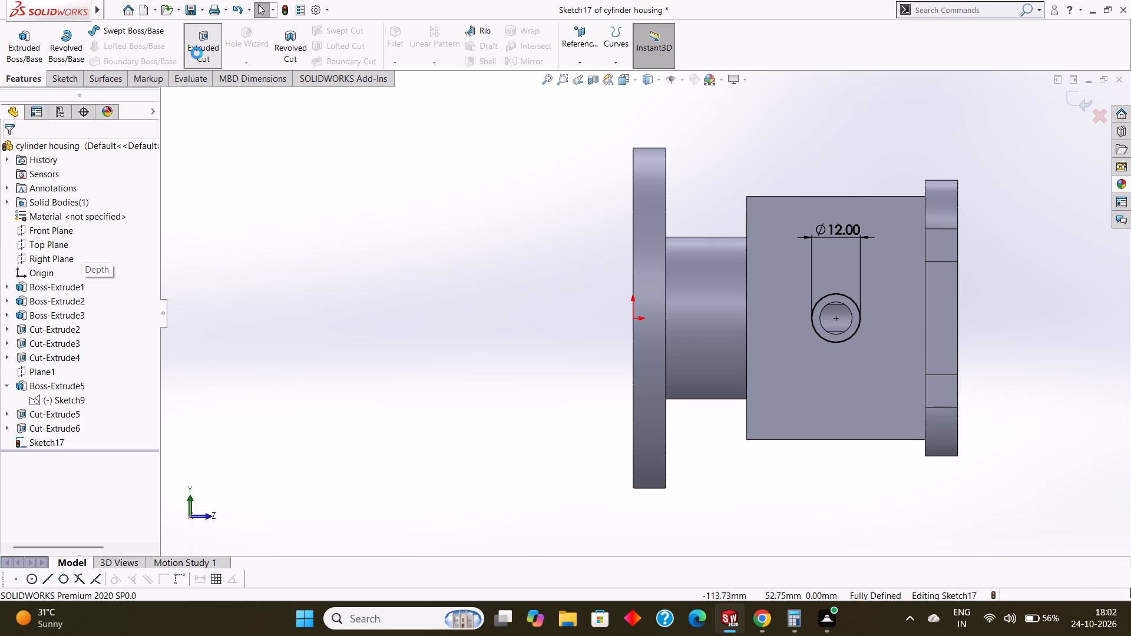
{"action": "middle_click_drag", "start_coordinate": [416, 223], "coordinate": [386, 223]}
{"action": "middle_click_drag", "start_coordinate": [405, 222], "coordinate": [398, 222]}
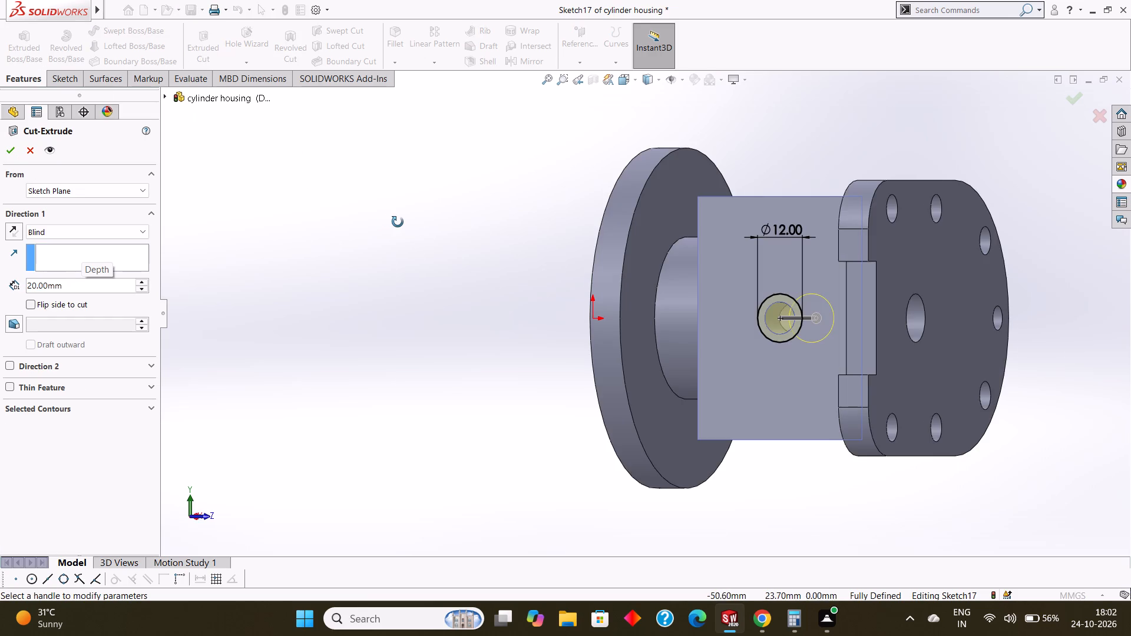
{"action": "middle_click_drag", "start_coordinate": [398, 222], "coordinate": [385, 222]}
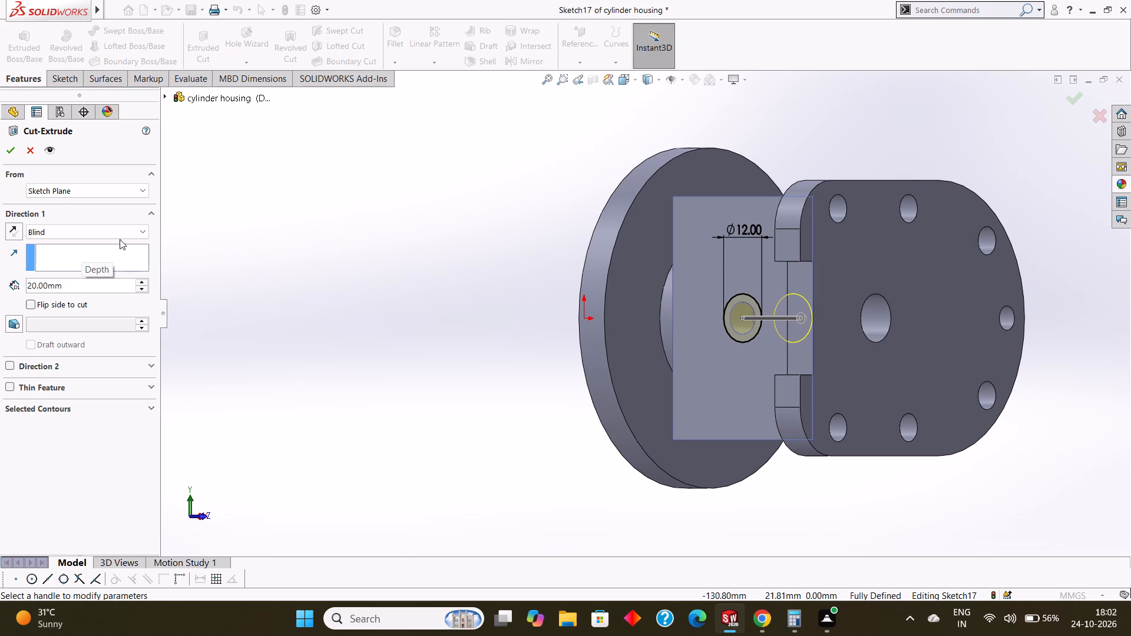
{"action": "left_click", "coordinate": [69, 281]}
{"action": "left_click_drag", "start_coordinate": [82, 286], "coordinate": [16, 284]}
{"action": "key", "text": "8"}
{"action": "key", "text": "Return"}
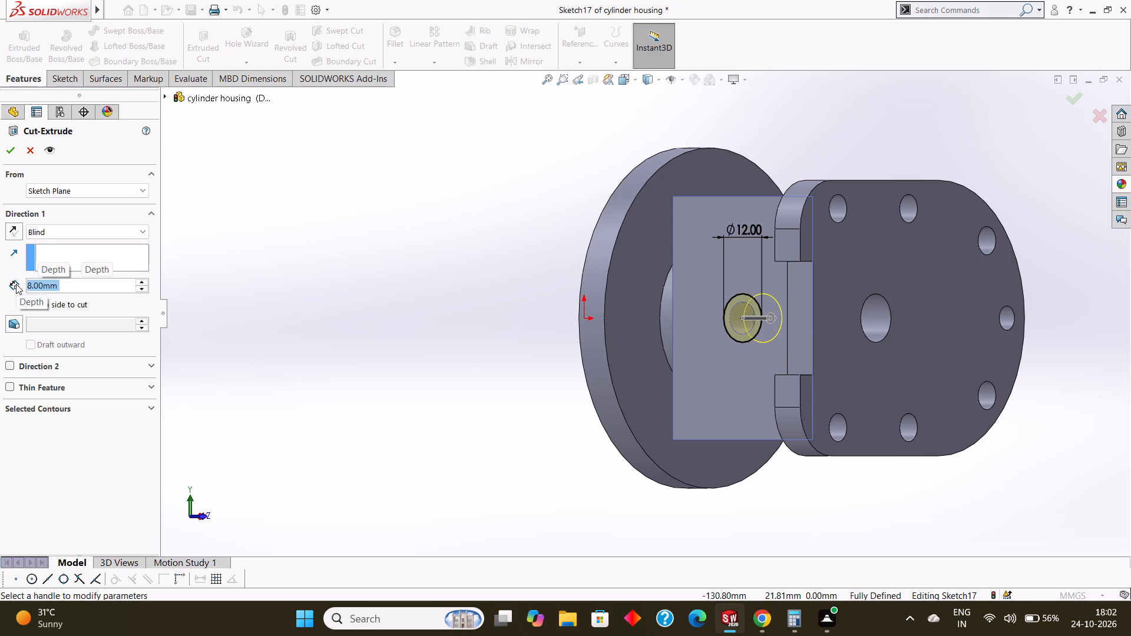
{"action": "left_click", "coordinate": [5, 150]}
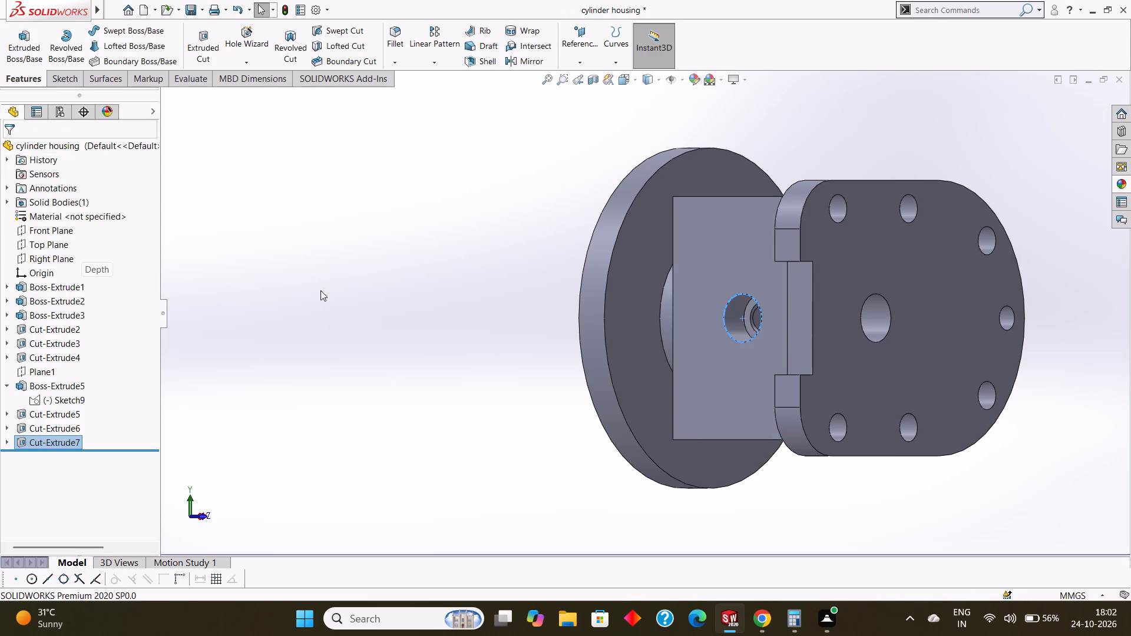
Examine the stepped hole in the side block's face from several angles.
{"action": "left_click", "coordinate": [352, 314]}
{"action": "middle_click_drag", "start_coordinate": [353, 313], "coordinate": [378, 292]}
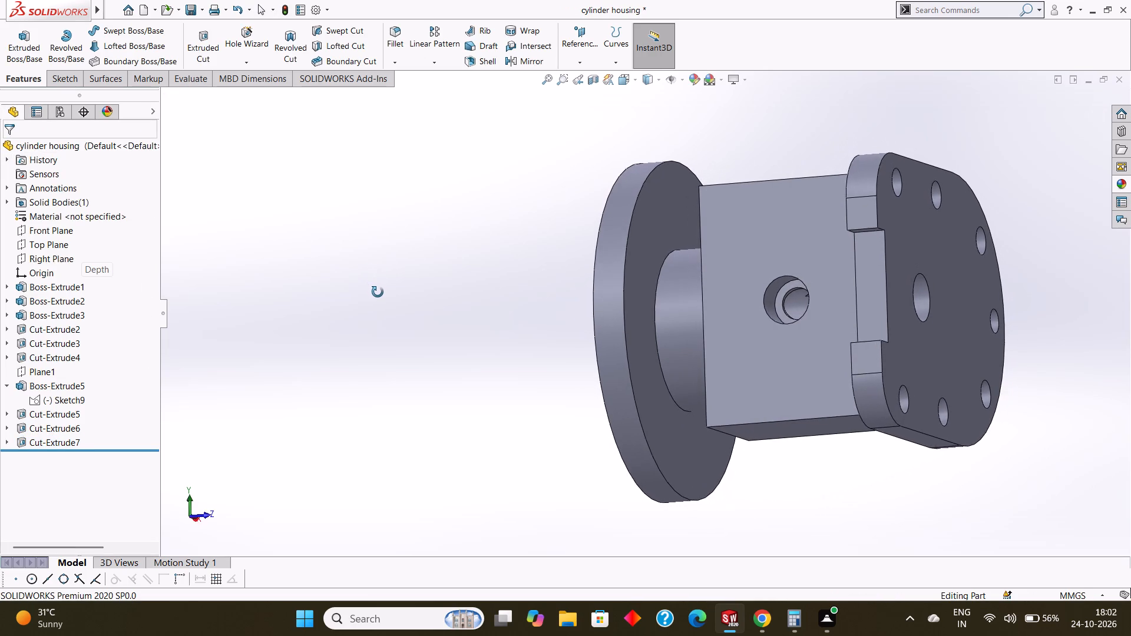
{"action": "middle_click_drag", "start_coordinate": [378, 292], "coordinate": [381, 298]}
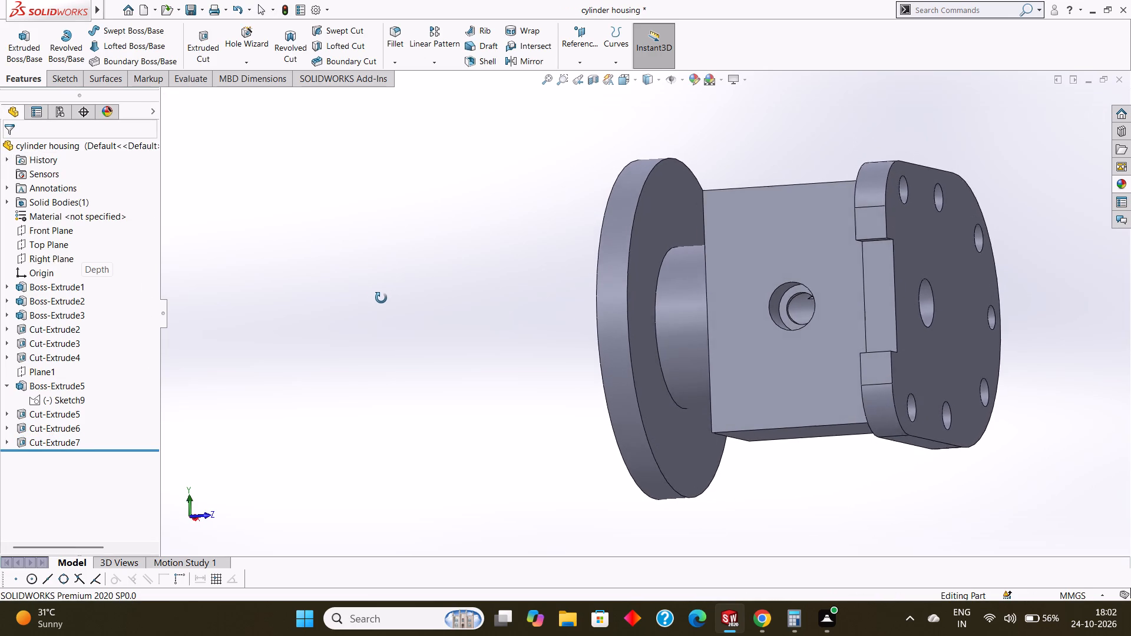
{"action": "middle_click_drag", "start_coordinate": [381, 298], "coordinate": [392, 302]}
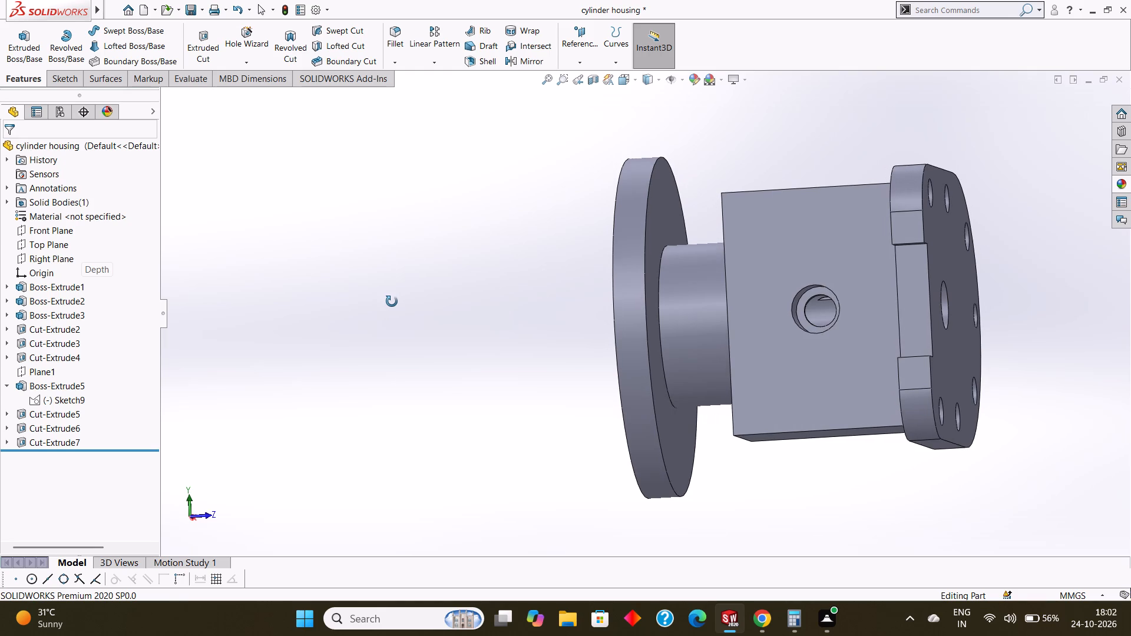
{"action": "middle_click_drag", "start_coordinate": [392, 302], "coordinate": [387, 302]}
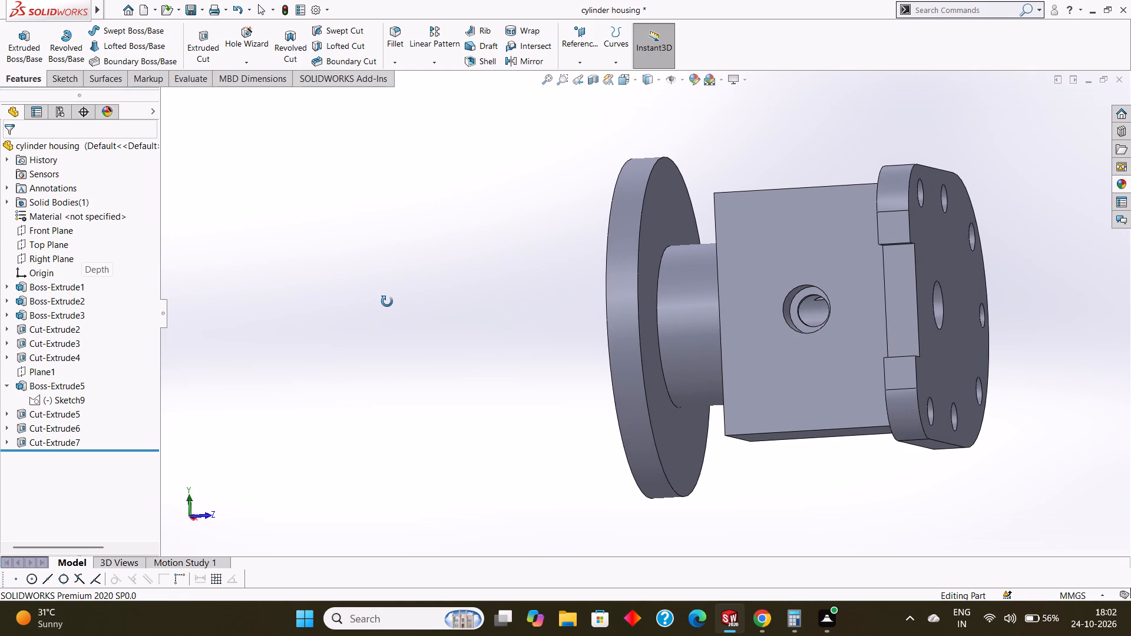
{"action": "middle_click_drag", "start_coordinate": [387, 302], "coordinate": [395, 302]}
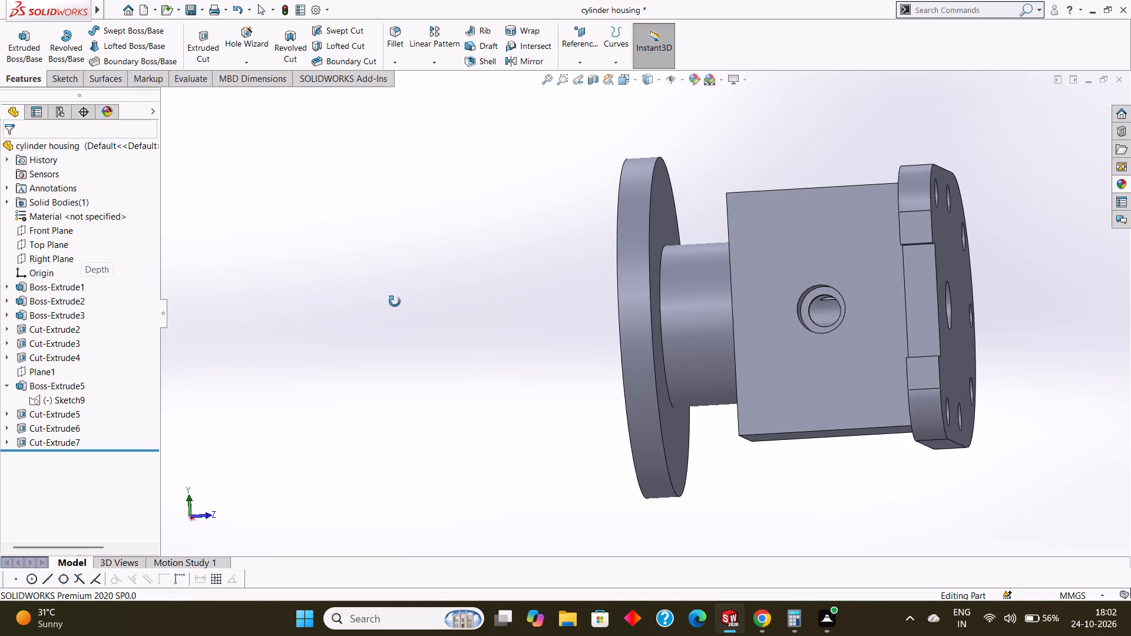
{"action": "middle_click_drag", "start_coordinate": [395, 302], "coordinate": [392, 302]}
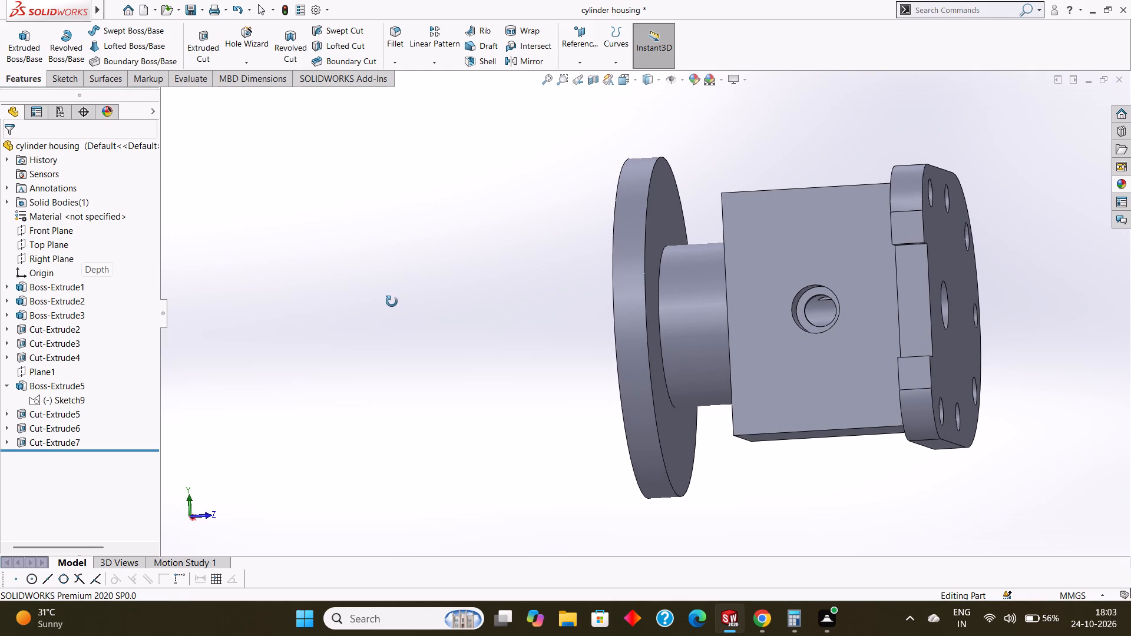
{"action": "middle_click_drag", "start_coordinate": [392, 302], "coordinate": [392, 302]}
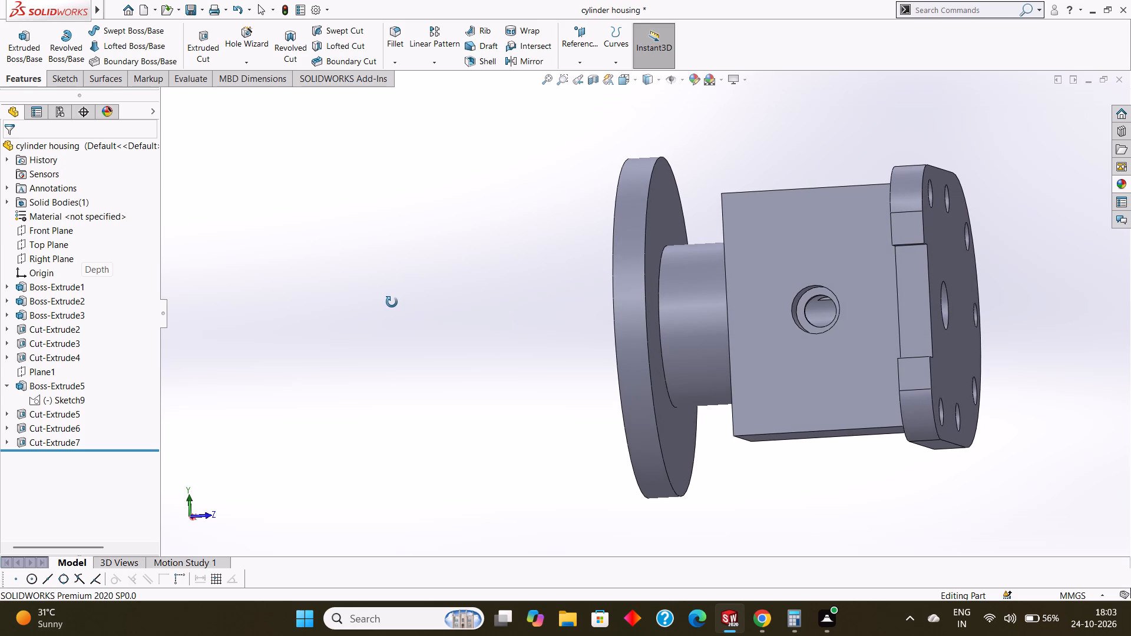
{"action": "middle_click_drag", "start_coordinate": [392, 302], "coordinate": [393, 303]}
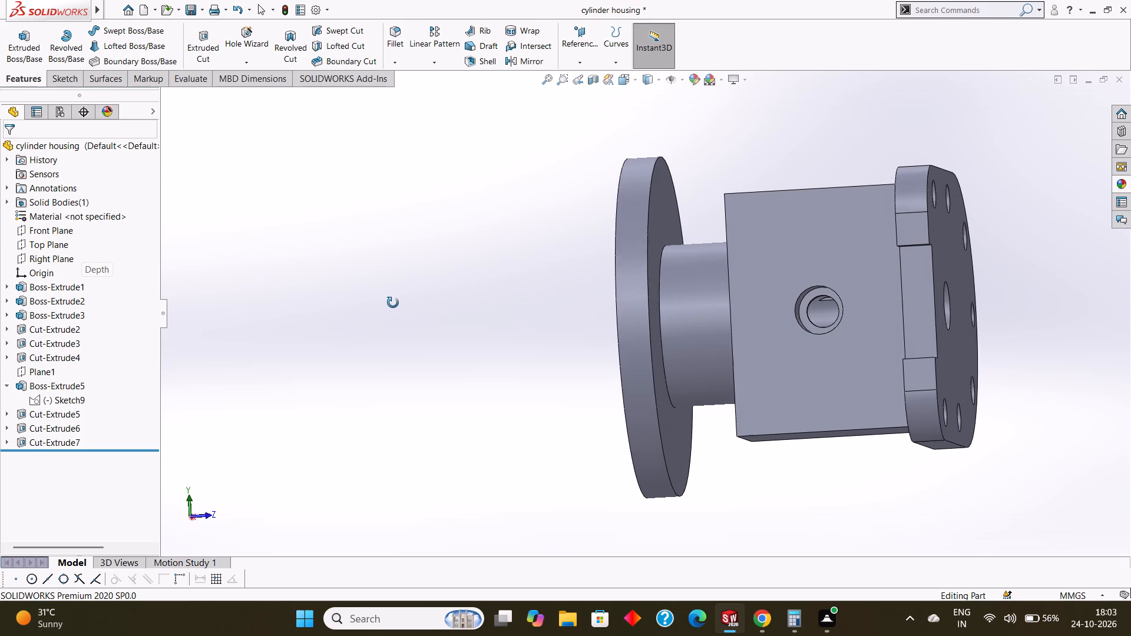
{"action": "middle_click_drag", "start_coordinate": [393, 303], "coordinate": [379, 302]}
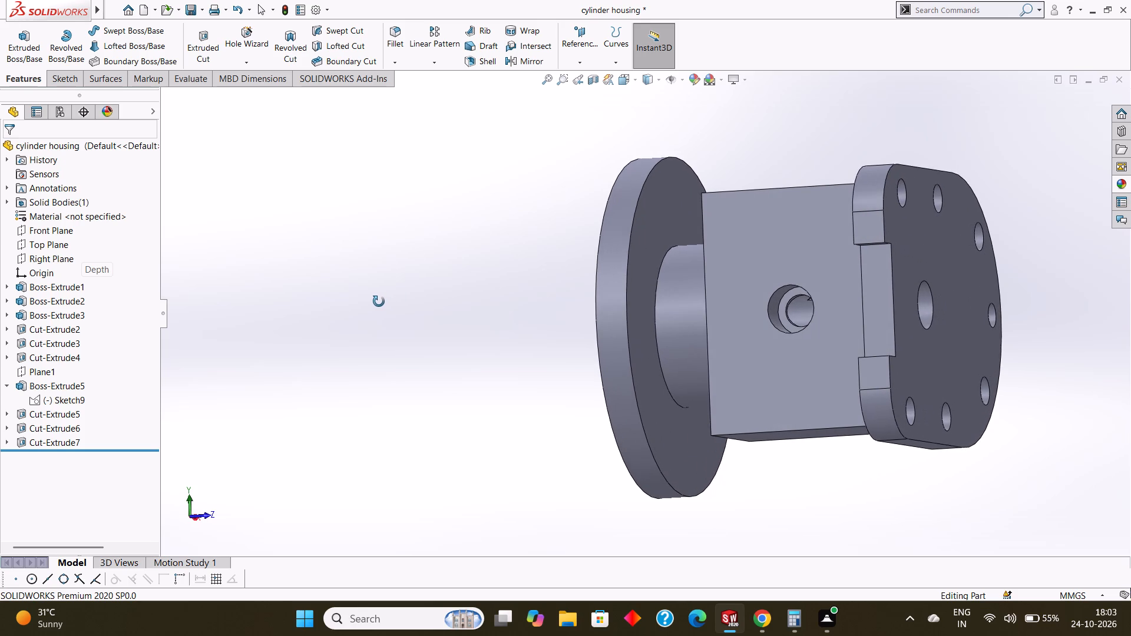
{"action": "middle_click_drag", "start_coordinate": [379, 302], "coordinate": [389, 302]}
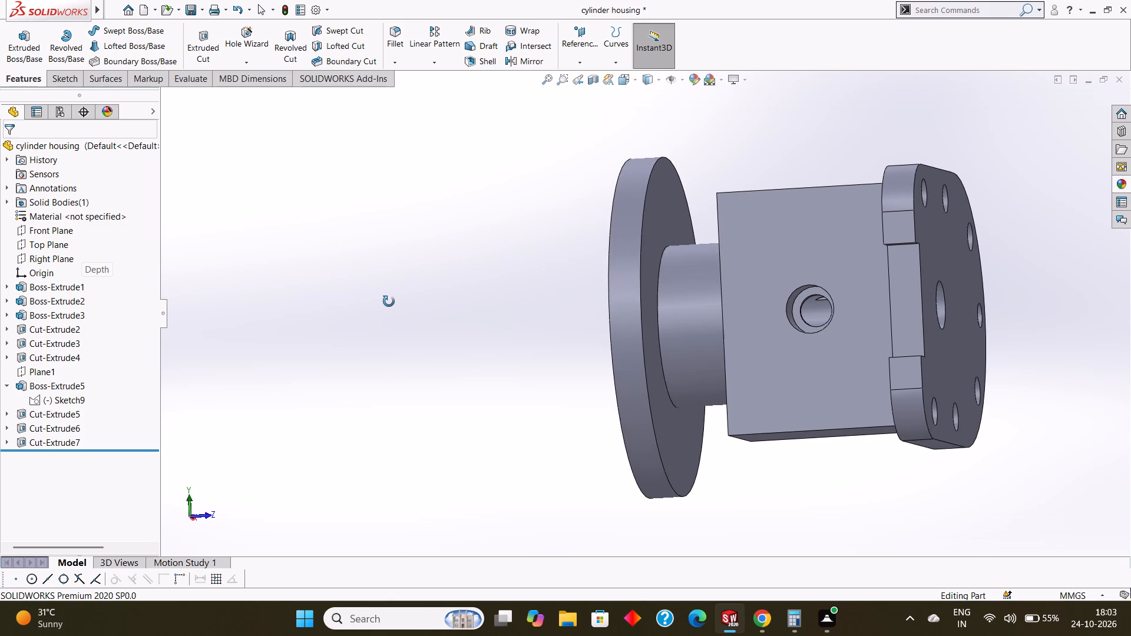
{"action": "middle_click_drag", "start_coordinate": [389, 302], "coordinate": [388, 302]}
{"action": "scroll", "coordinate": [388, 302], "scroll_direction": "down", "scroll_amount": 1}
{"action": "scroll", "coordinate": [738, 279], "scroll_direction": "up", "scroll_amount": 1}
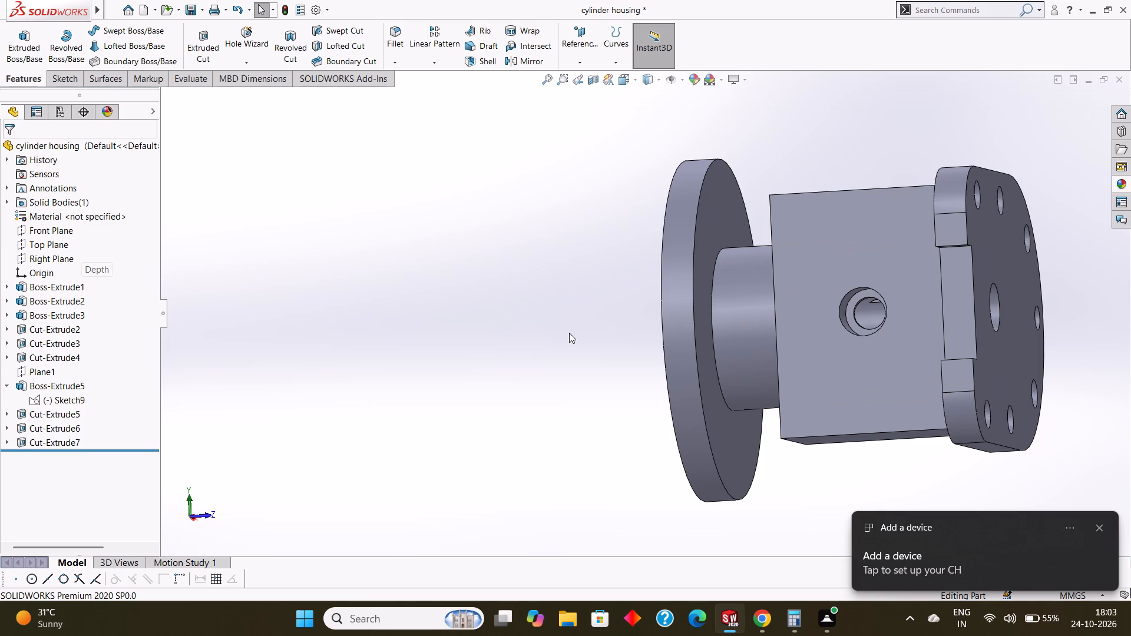
Start a new sketch on the side block's face with the counterbored hole, for drawing with a line tool.
{"action": "left_click", "coordinate": [871, 214]}
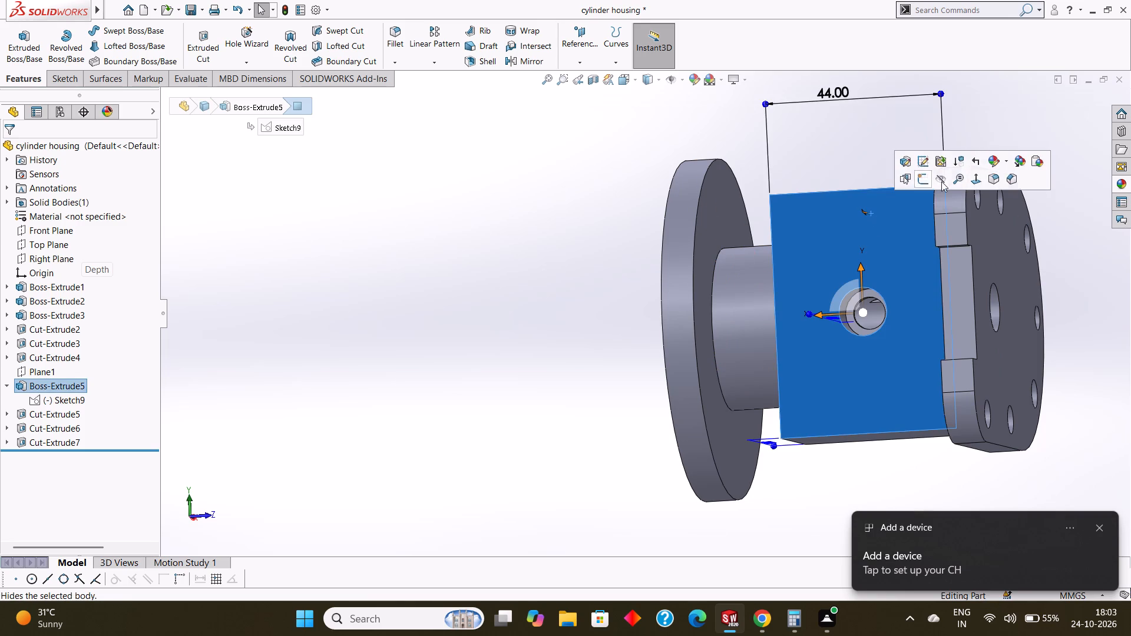
{"action": "left_click", "coordinate": [920, 178]}
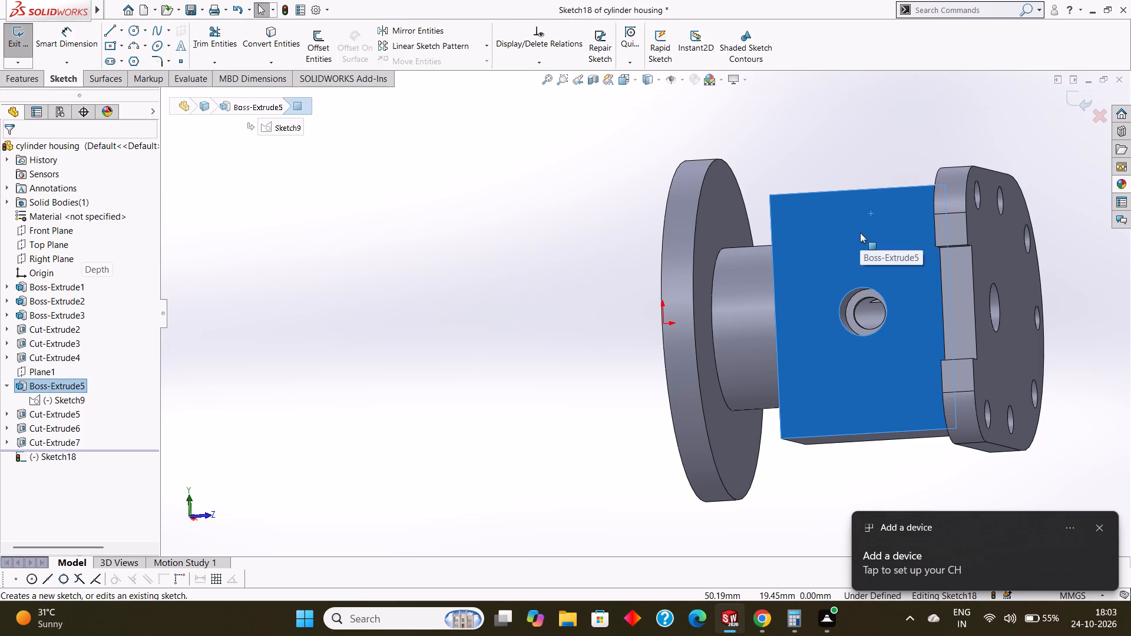
{"action": "key", "text": "ctrl+8"}
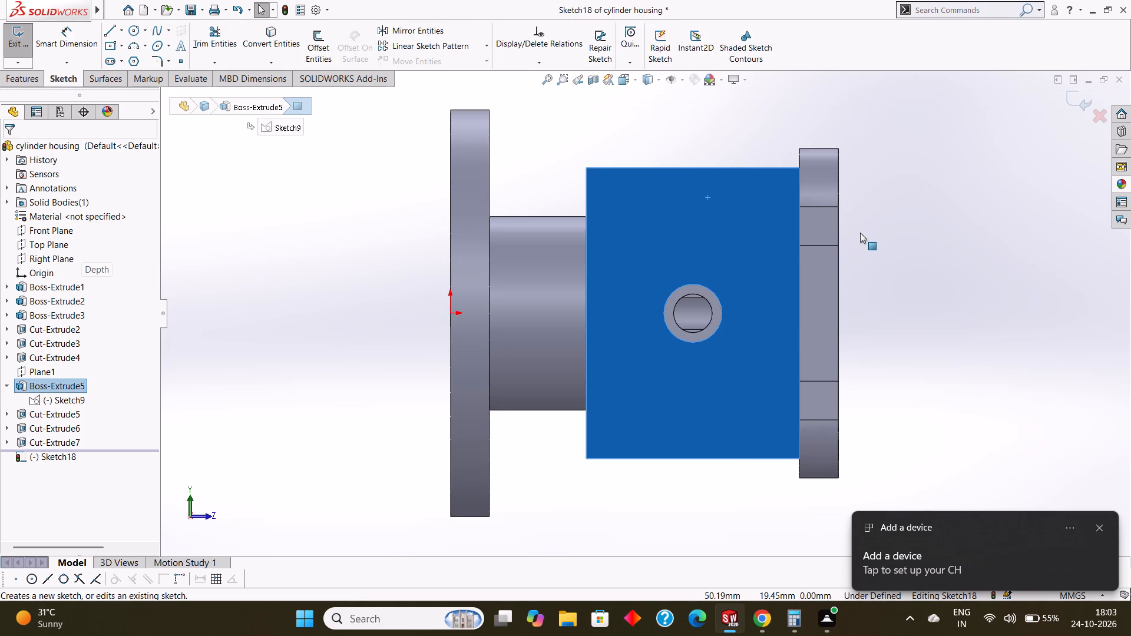
{"action": "key", "text": "Escape"}
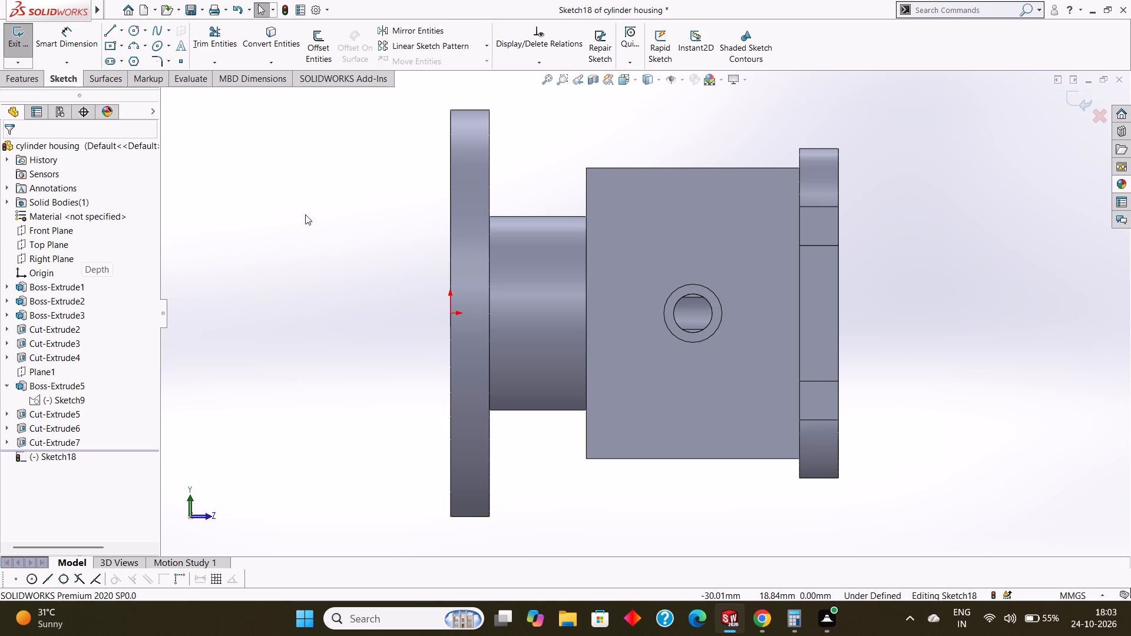
{"action": "left_click", "coordinate": [124, 33]}
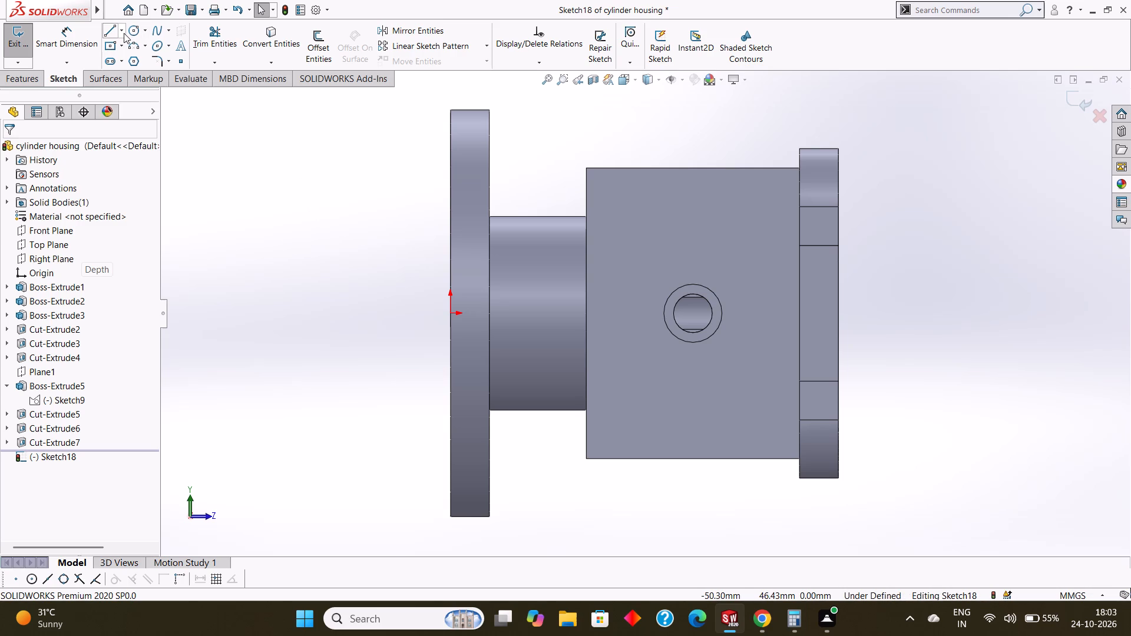
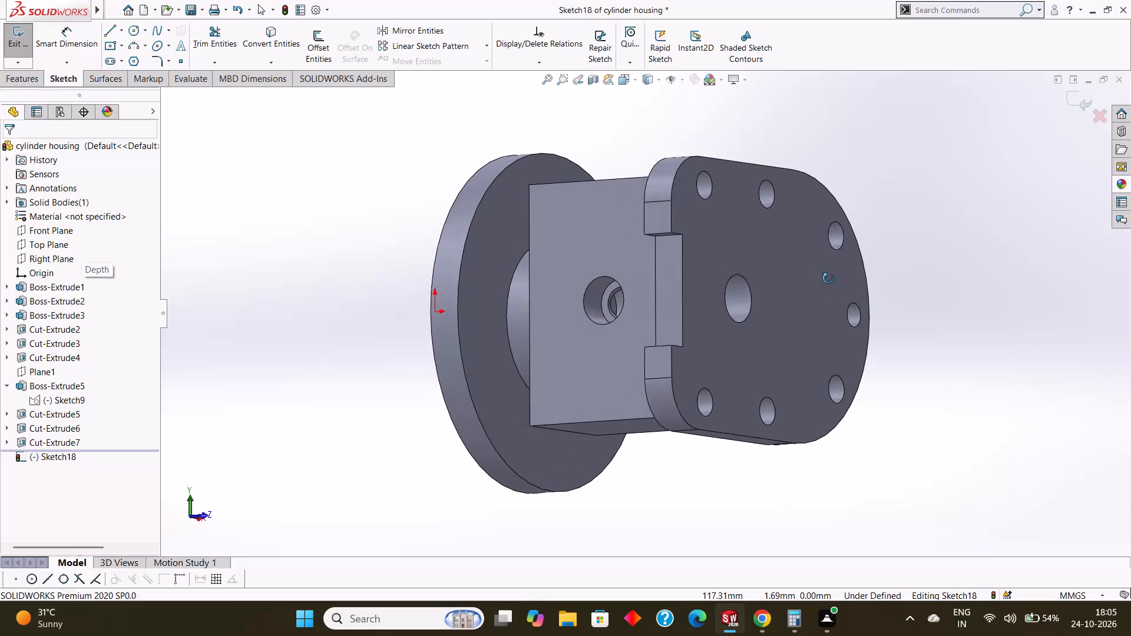
Sketch a vertical 20 mm centerline upward from the centre of the round hole on the rectangular block's side face.
{"action": "left_click", "coordinate": [647, 198]}
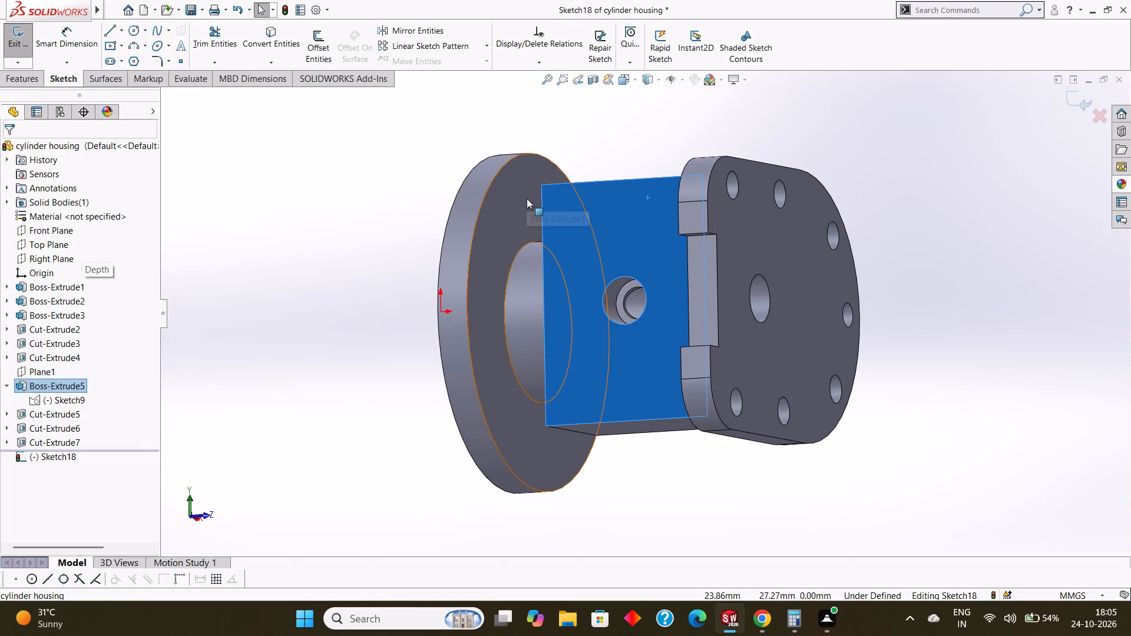
{"action": "key", "text": "ctrl+8"}
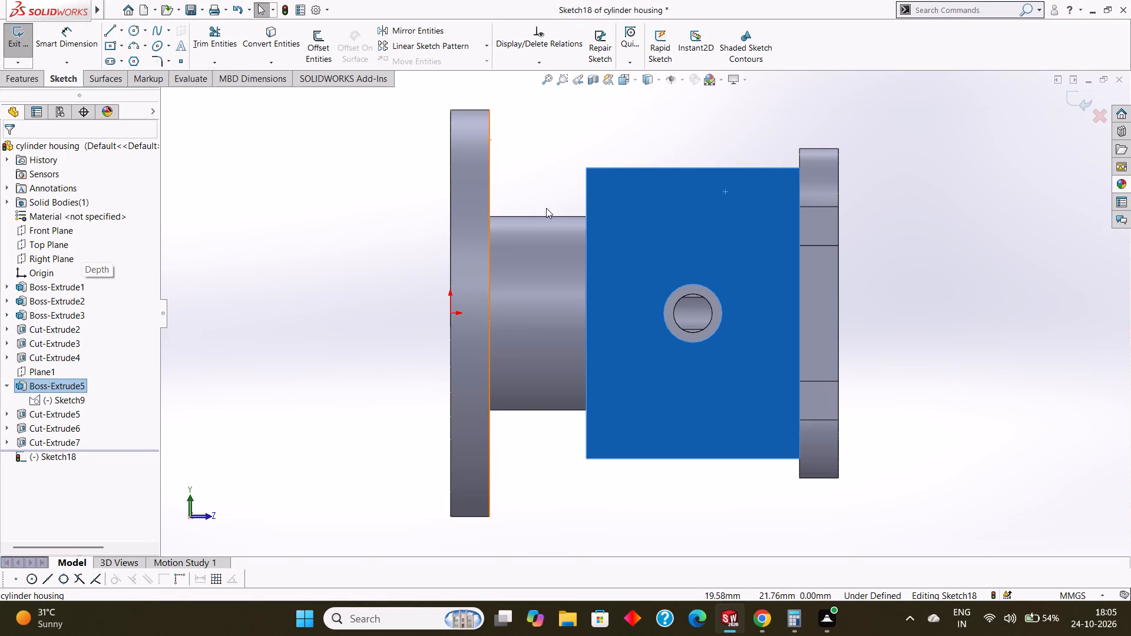
{"action": "key", "text": "Escape"}
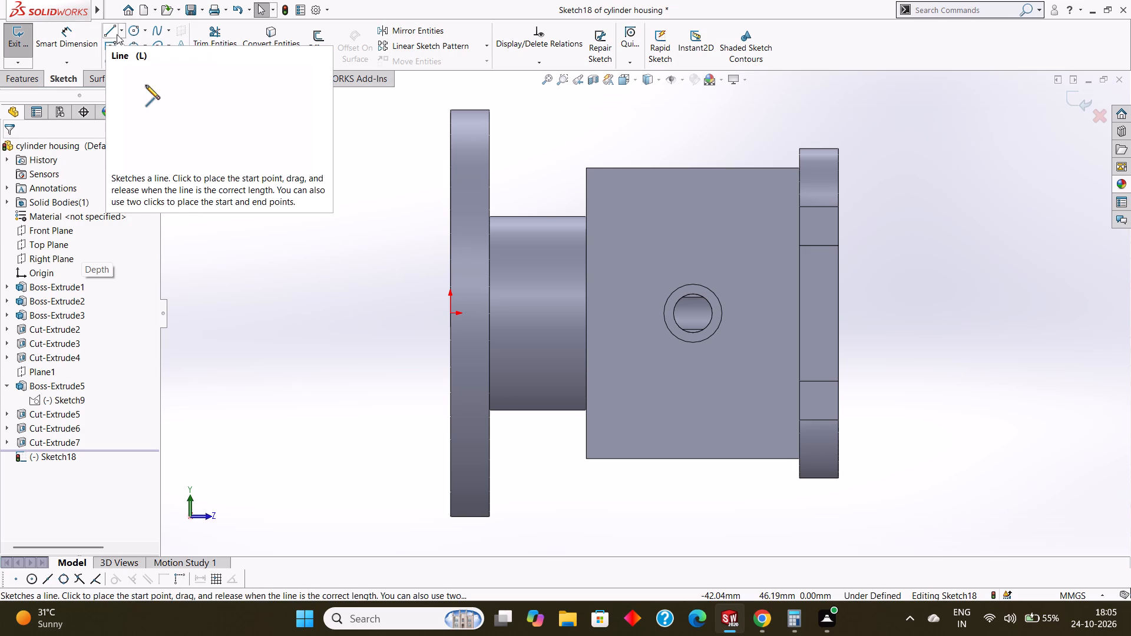
{"action": "left_click", "coordinate": [121, 32]}
{"action": "left_click", "coordinate": [131, 59]}
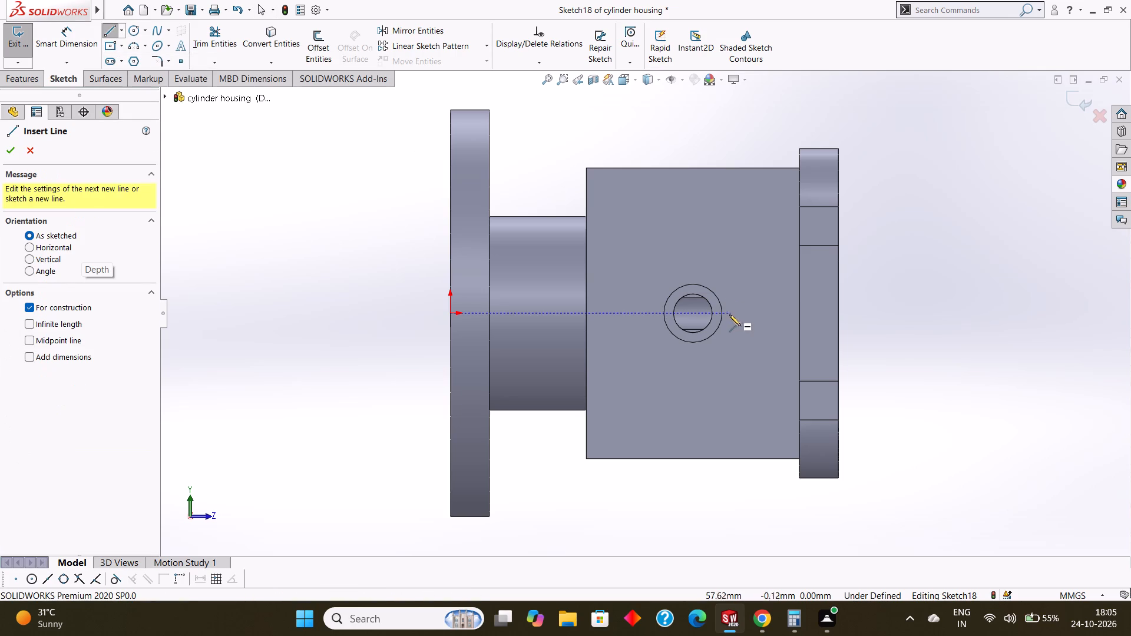
{"action": "left_click", "coordinate": [693, 314]}
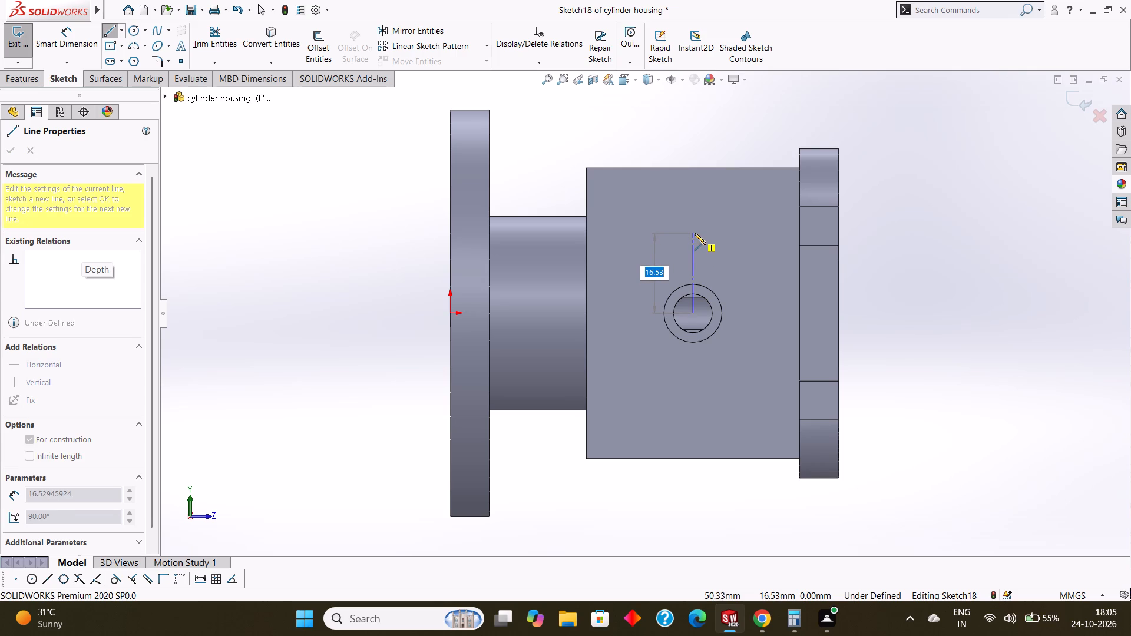
{"action": "type", "text": "20"}
{"action": "key", "text": "Return"}
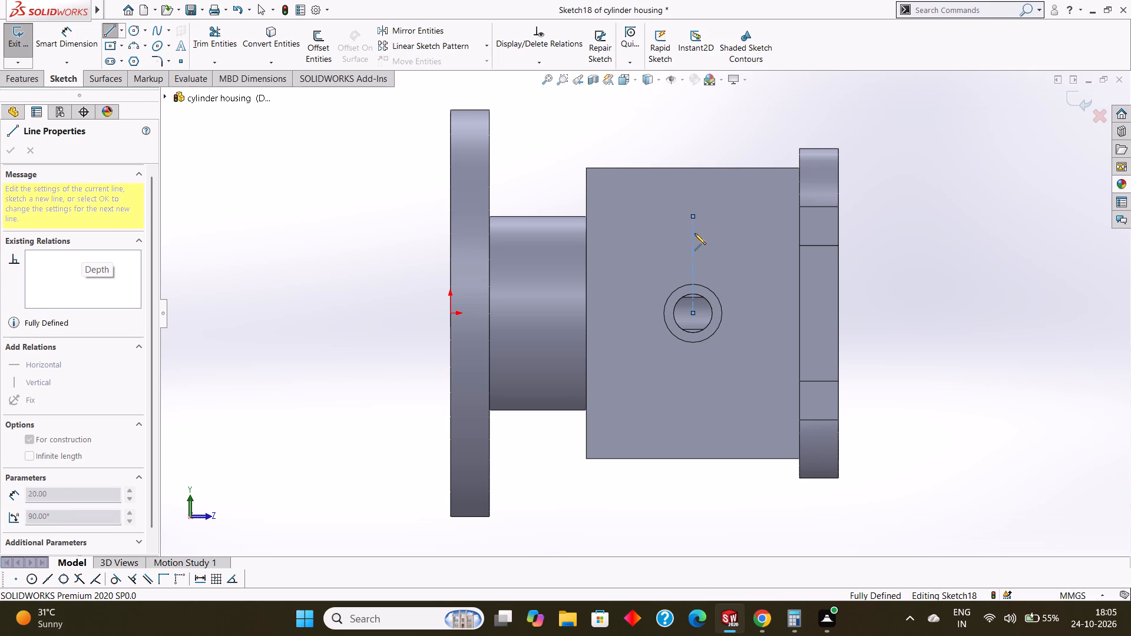
{"action": "key", "text": "Escape"}
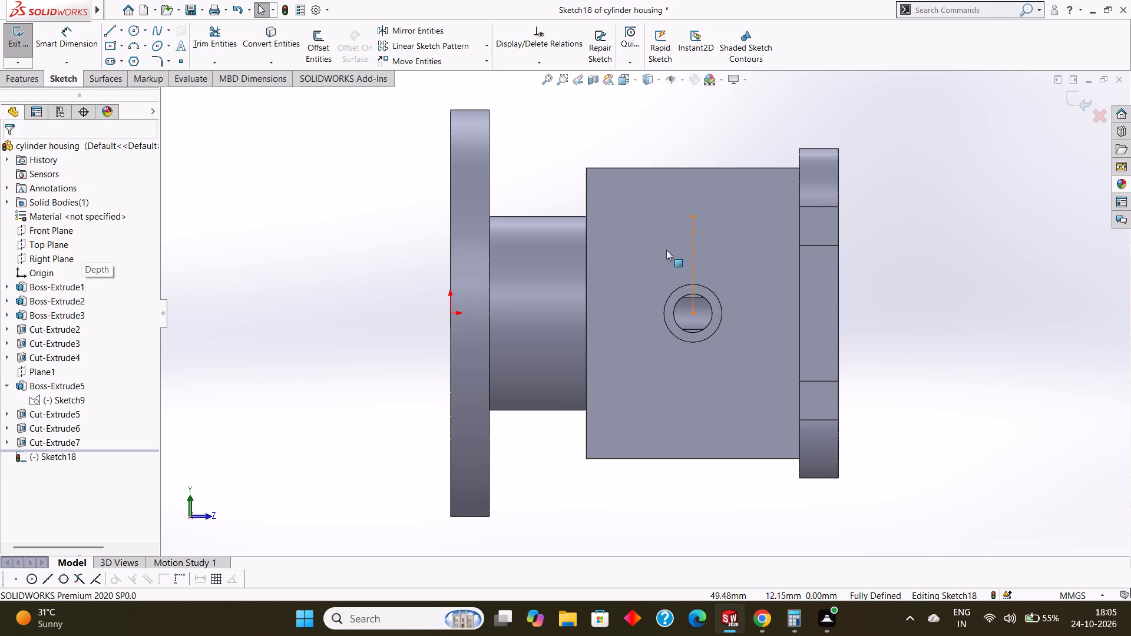
Sketch a second vertical 20 mm centerline downward from the same hole centre.
{"action": "key", "text": "Return"}
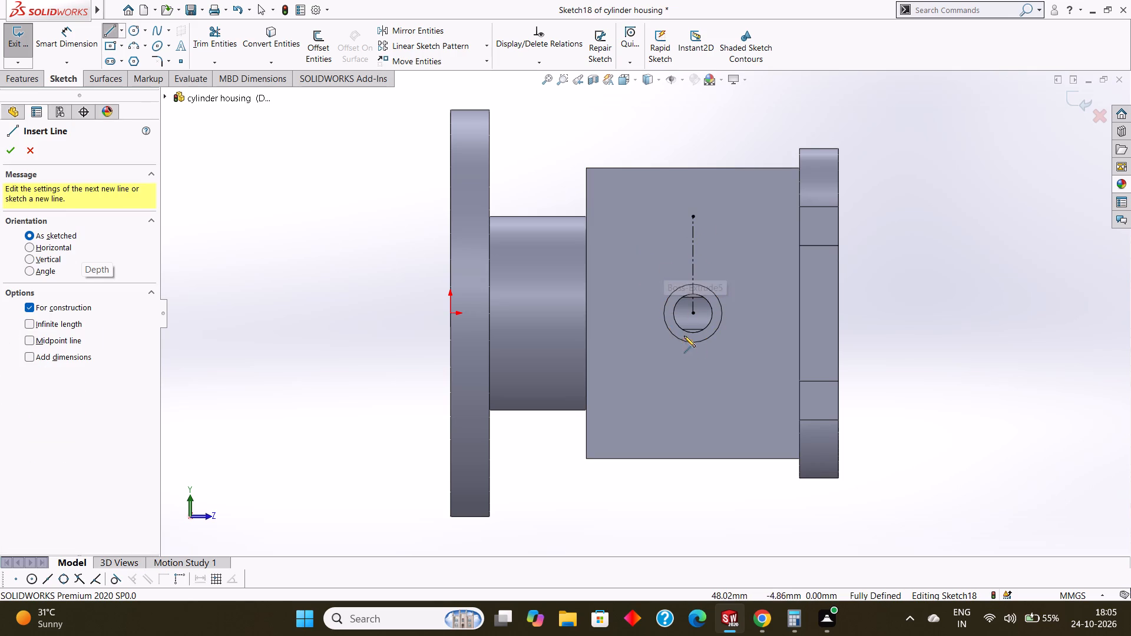
{"action": "left_click", "coordinate": [691, 312]}
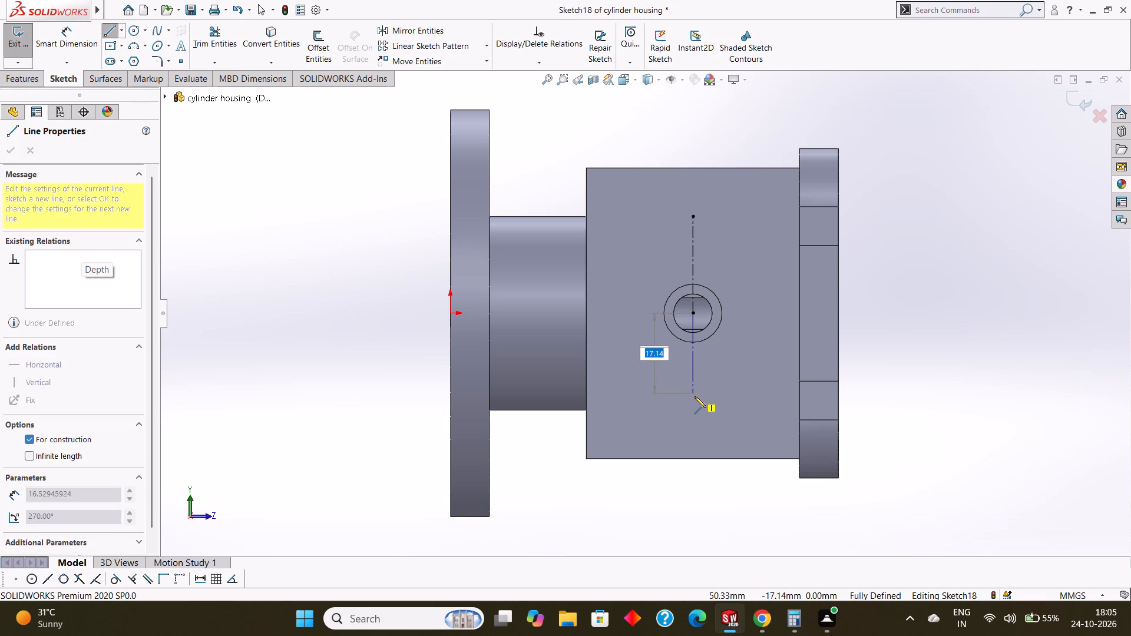
{"action": "type", "text": "20"}
{"action": "key", "text": "Return"}
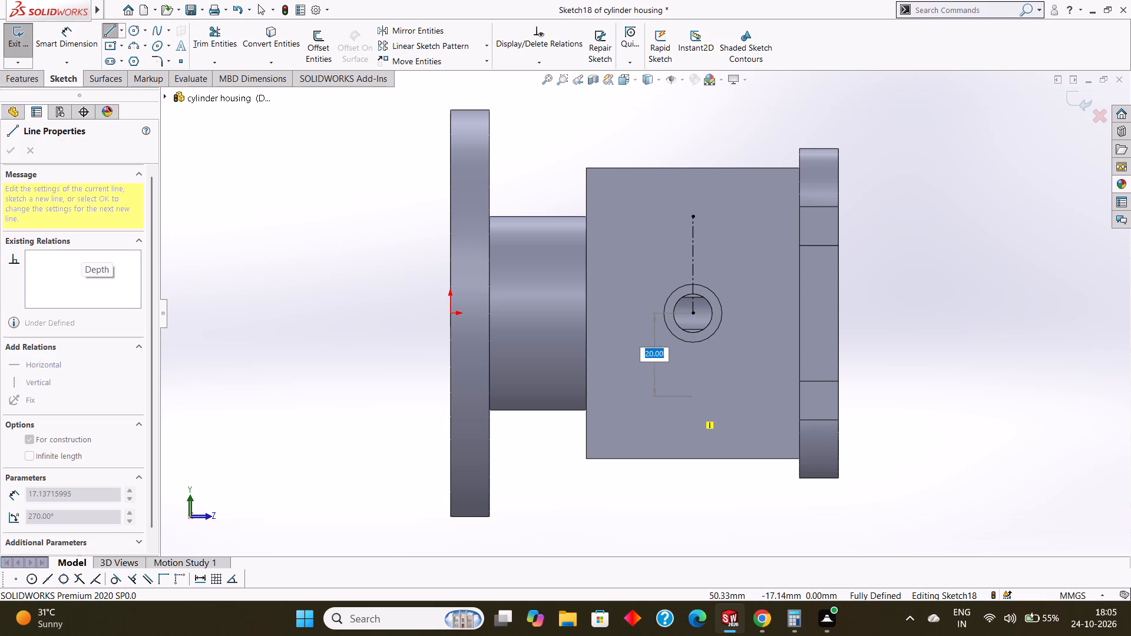
{"action": "key", "text": "Escape"}
{"action": "key", "text": "Escape"}
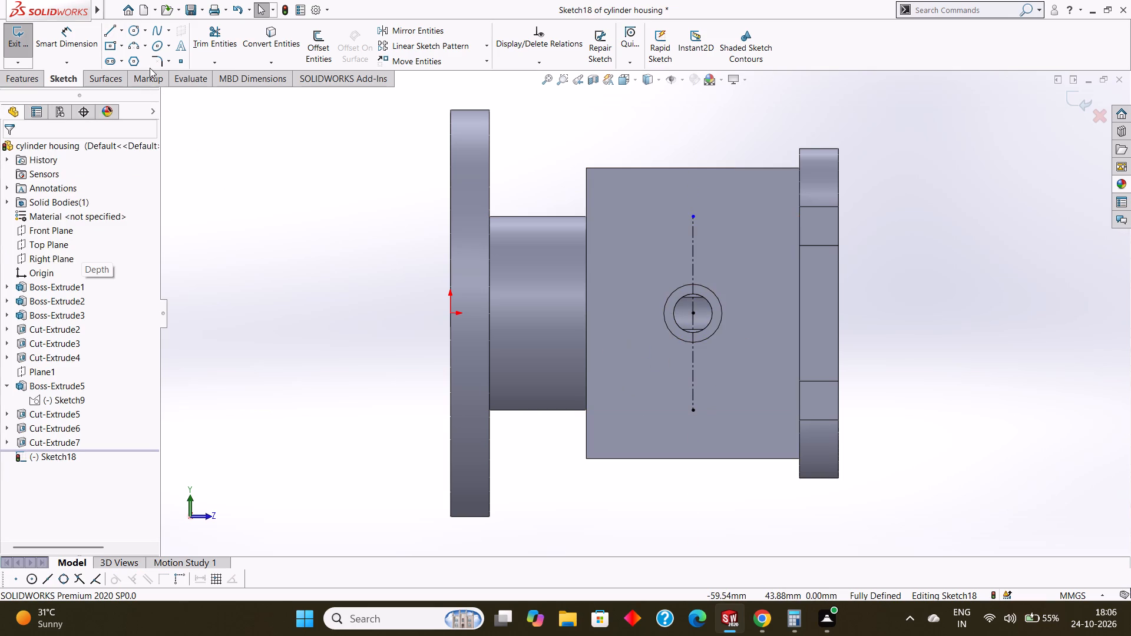
Draw a 3.5 mm radius circle at the outer end of each of the two centerlines.
{"action": "left_click", "coordinate": [134, 31]}
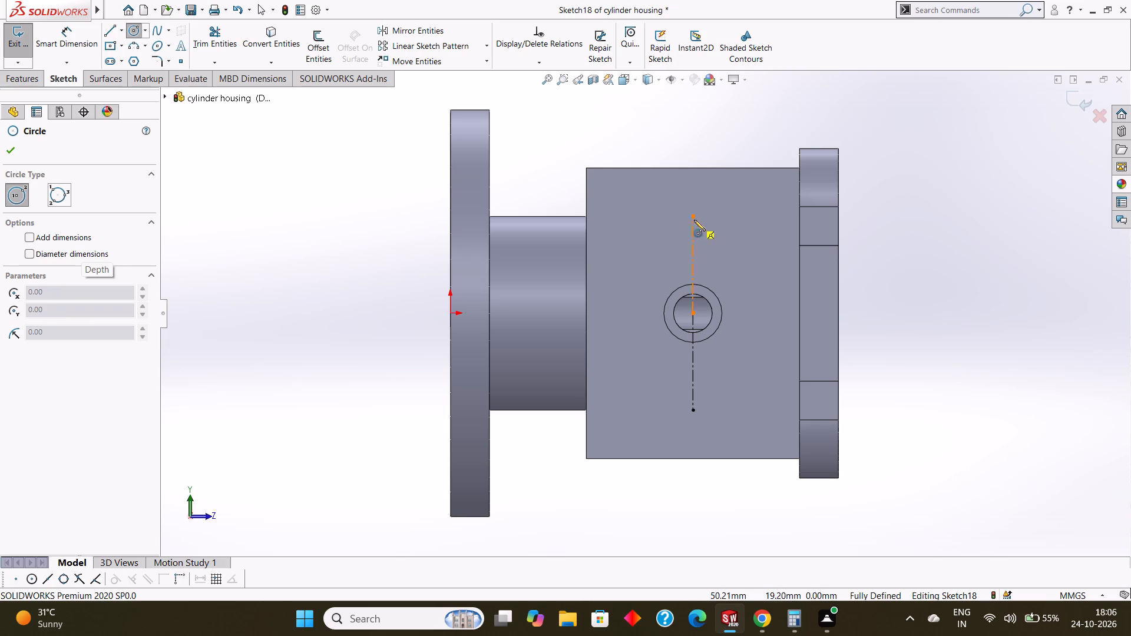
{"action": "left_click_drag", "start_coordinate": [694, 216], "coordinate": [704, 227]}
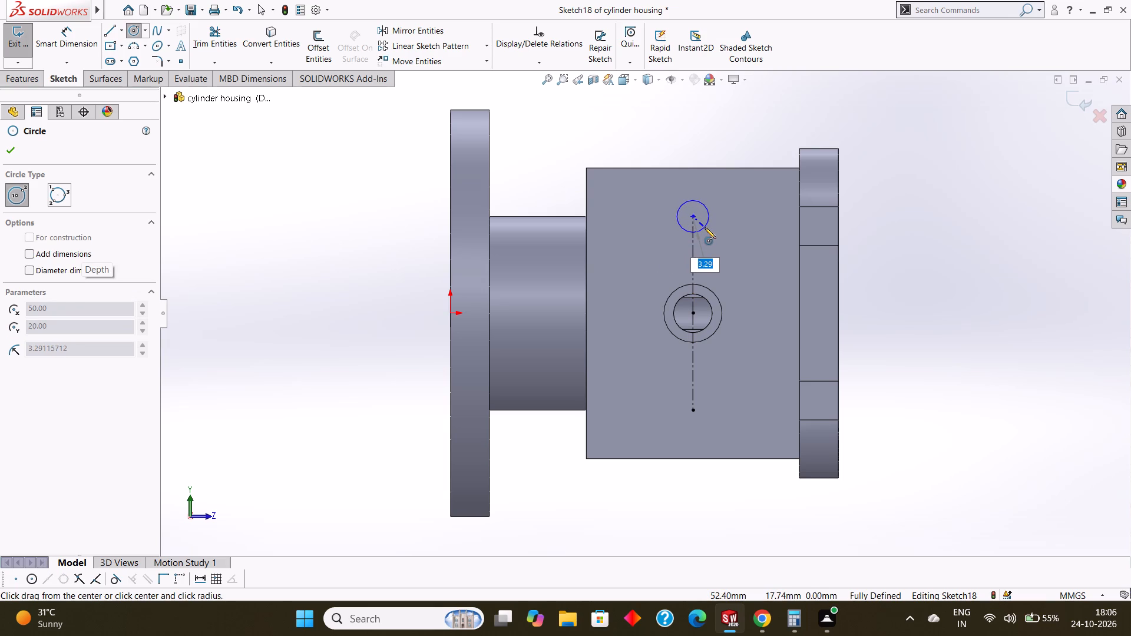
{"action": "type", "text": "3.5"}
{"action": "key", "text": "Return"}
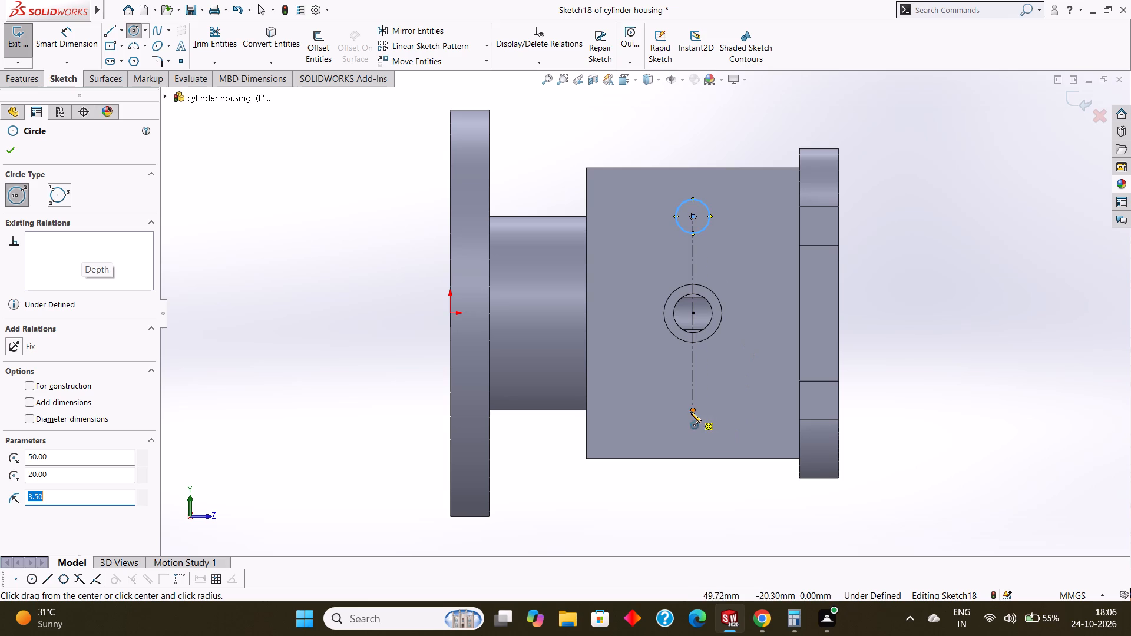
{"action": "left_click_drag", "start_coordinate": [692, 410], "coordinate": [701, 421]}
{"action": "key", "text": "BackSpace"}
{"action": "type", "text": "3.5"}
{"action": "key", "text": "Return"}
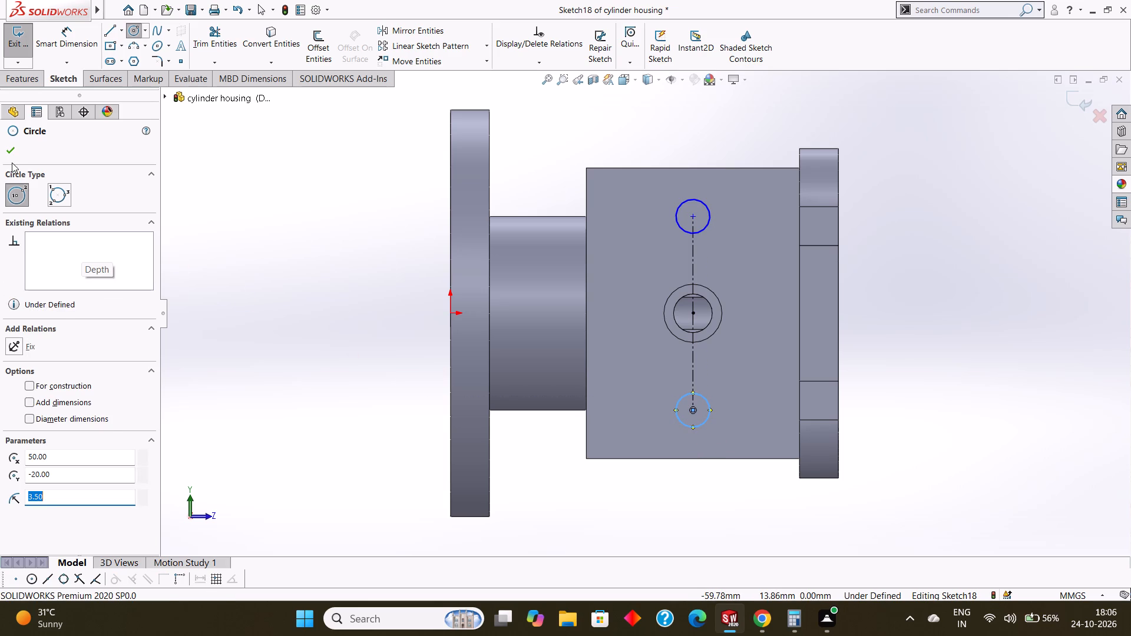
{"action": "left_click", "coordinate": [12, 153]}
Cut-extrude the two circles into the block with a blind depth of 18 mm.
{"action": "left_click", "coordinate": [26, 82]}
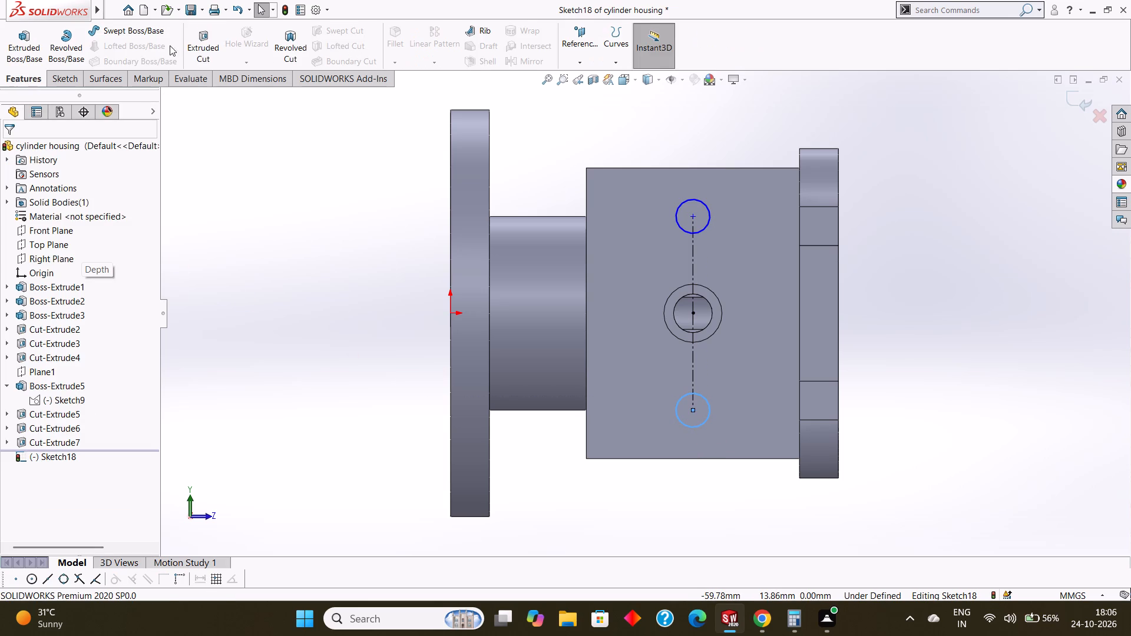
{"action": "left_click", "coordinate": [197, 52]}
{"action": "middle_click_drag", "start_coordinate": [339, 196], "coordinate": [307, 188]}
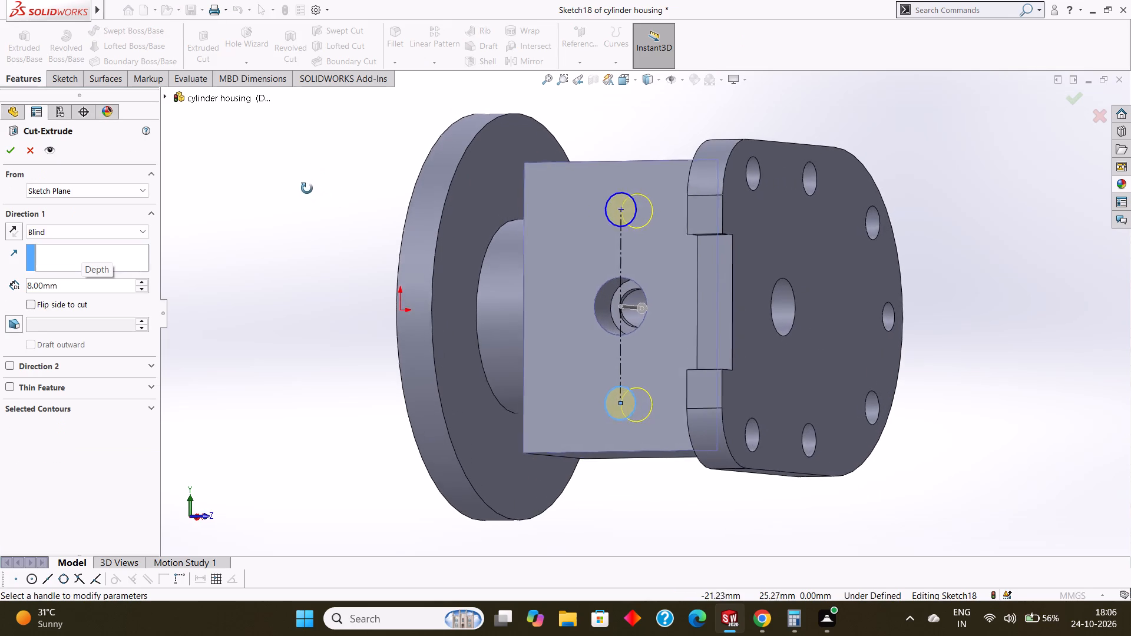
{"action": "middle_click_drag", "start_coordinate": [307, 188], "coordinate": [306, 187]}
{"action": "middle_click_drag", "start_coordinate": [310, 188], "coordinate": [306, 182]}
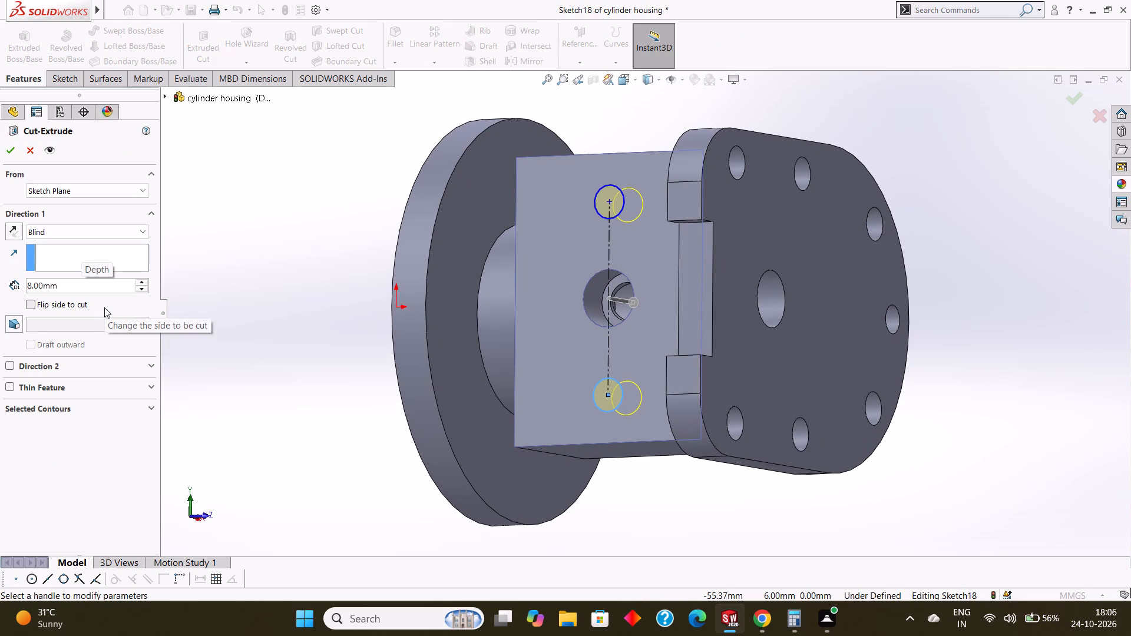
{"action": "left_click", "coordinate": [64, 287]}
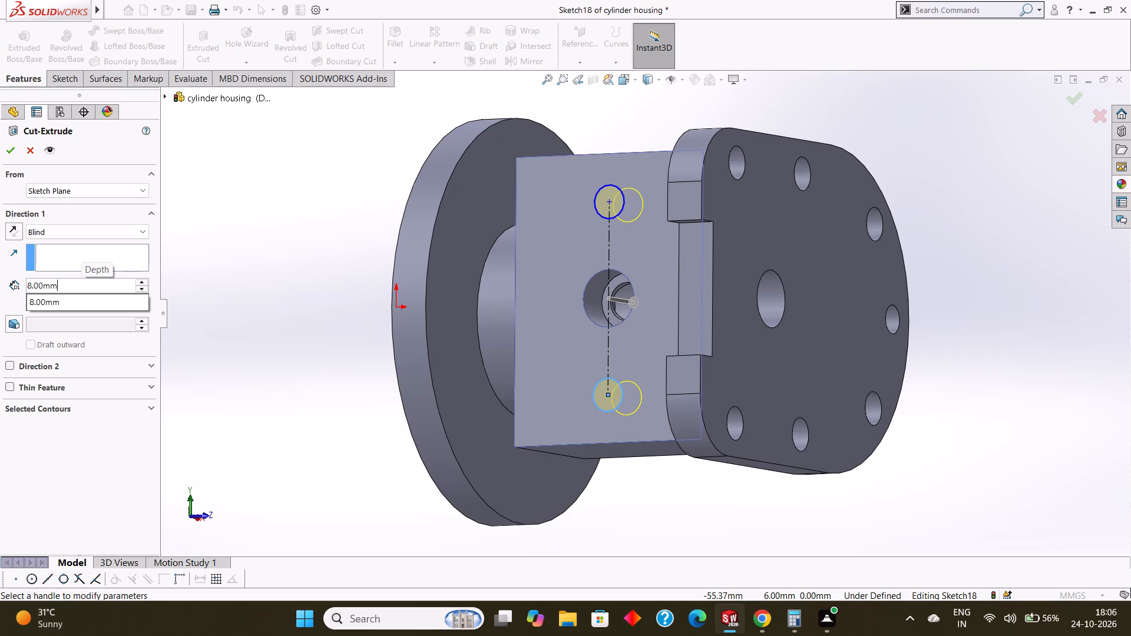
{"action": "left_click", "coordinate": [71, 284]}
{"action": "left_click_drag", "start_coordinate": [72, 284], "coordinate": [25, 281]}
{"action": "type", "text": "18"}
{"action": "key", "text": "Return"}
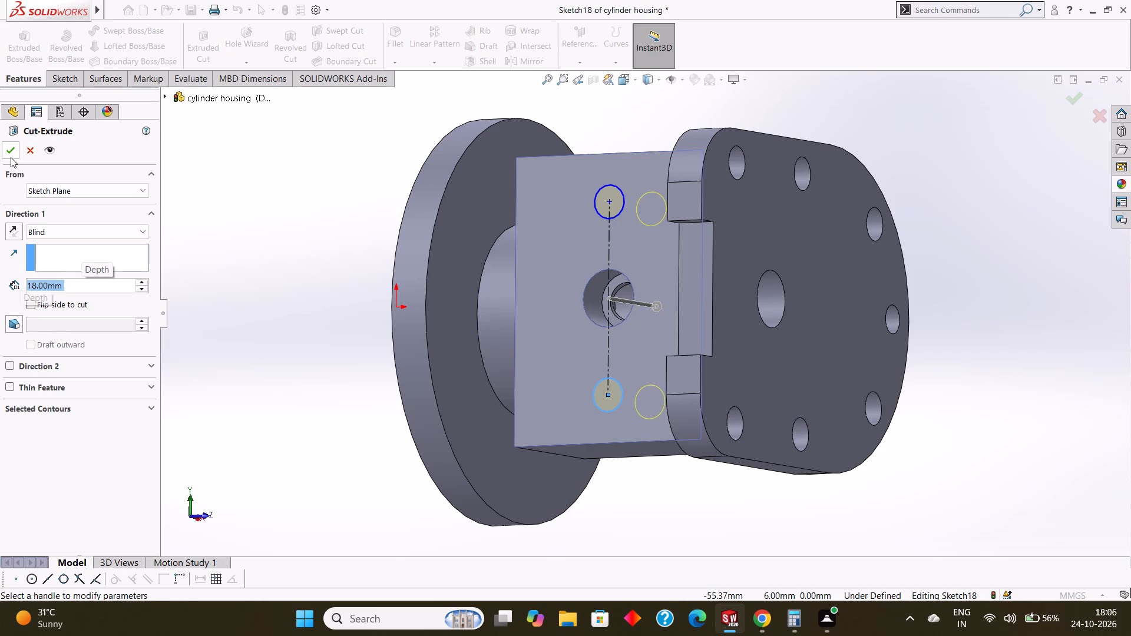
{"action": "left_click", "coordinate": [11, 157]}
{"action": "scroll", "coordinate": [770, 205], "scroll_direction": "up", "scroll_amount": 2}
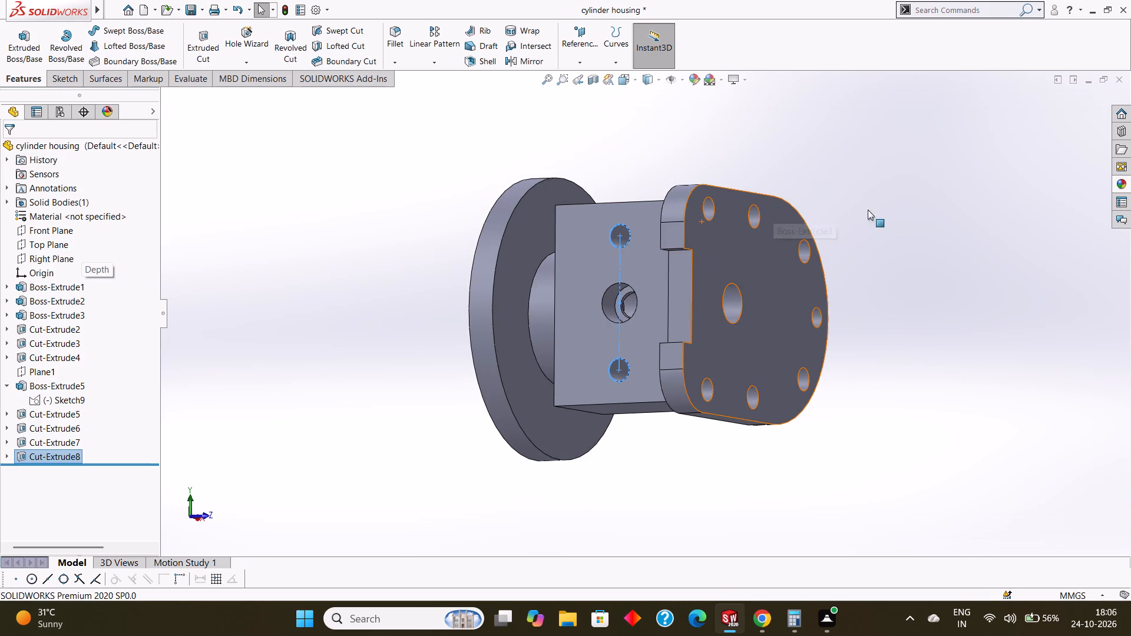
{"action": "left_click", "coordinate": [898, 208]}
Examine the housing from several angles, checking the flanges, the side block and the top plate's holes.
{"action": "middle_click_drag", "start_coordinate": [917, 224], "coordinate": [865, 190]}
{"action": "scroll", "coordinate": [902, 237], "scroll_direction": "up", "scroll_amount": 1}
{"action": "middle_click_drag", "start_coordinate": [897, 232], "coordinate": [876, 162]}
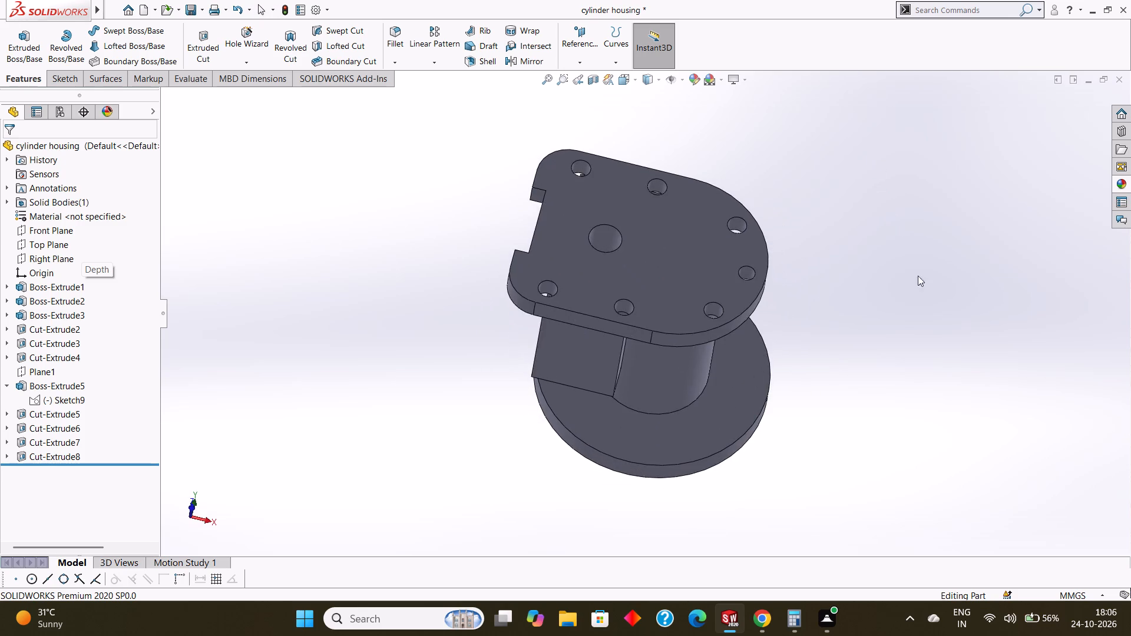
{"action": "middle_click_drag", "start_coordinate": [931, 339], "coordinate": [911, 201]}
{"action": "middle_click_drag", "start_coordinate": [929, 269], "coordinate": [930, 226]}
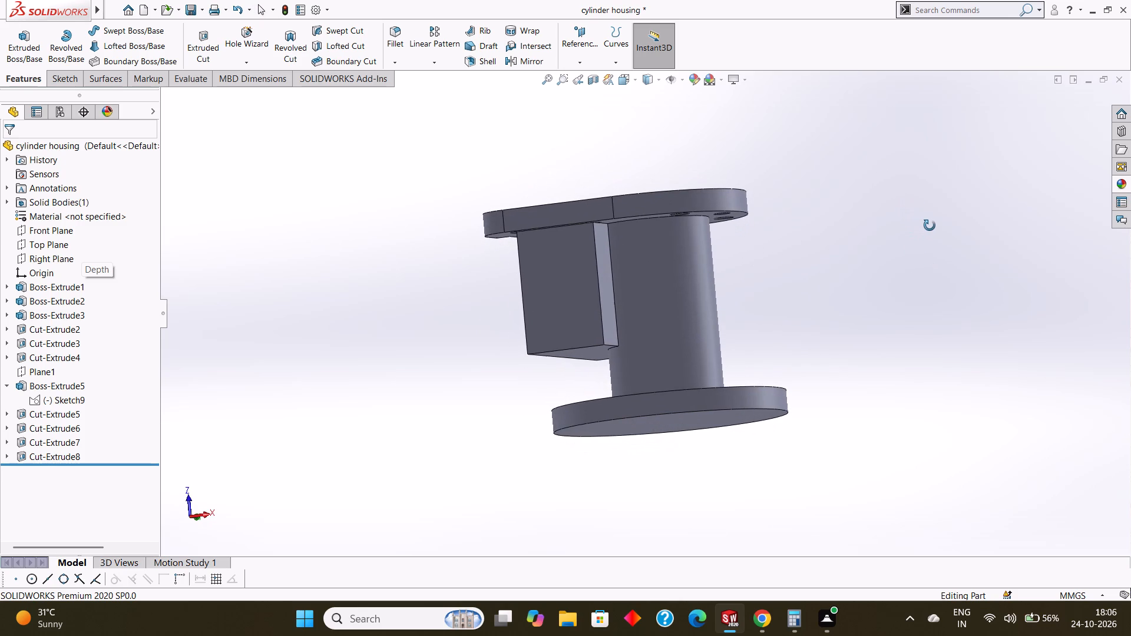
{"action": "middle_click_drag", "start_coordinate": [930, 226], "coordinate": [941, 238]}
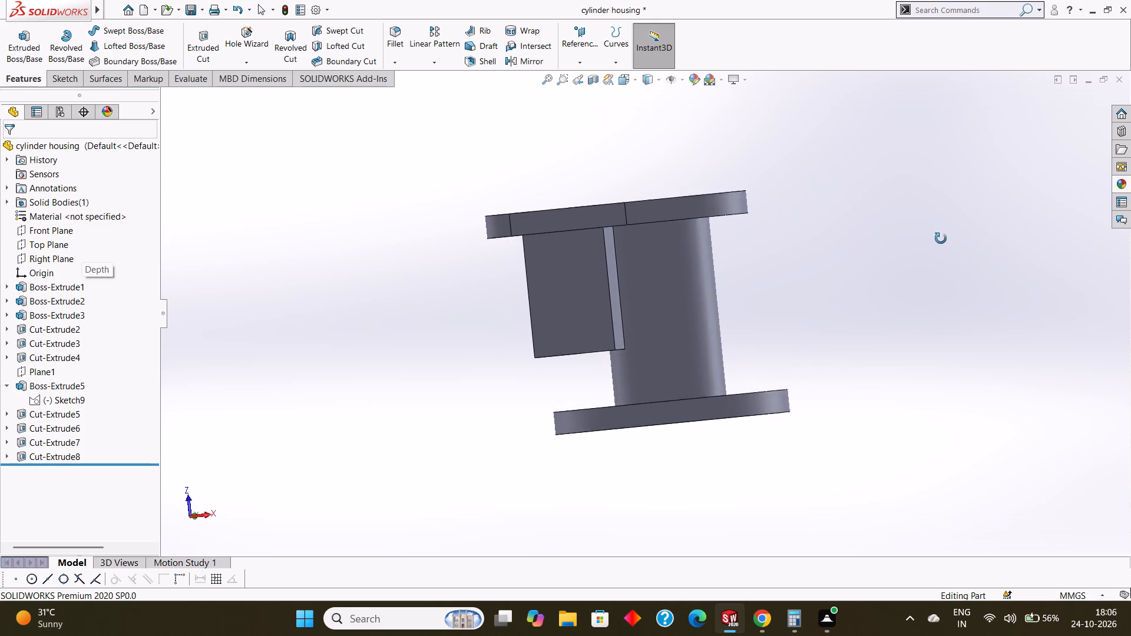
{"action": "middle_click_drag", "start_coordinate": [941, 238], "coordinate": [957, 273]}
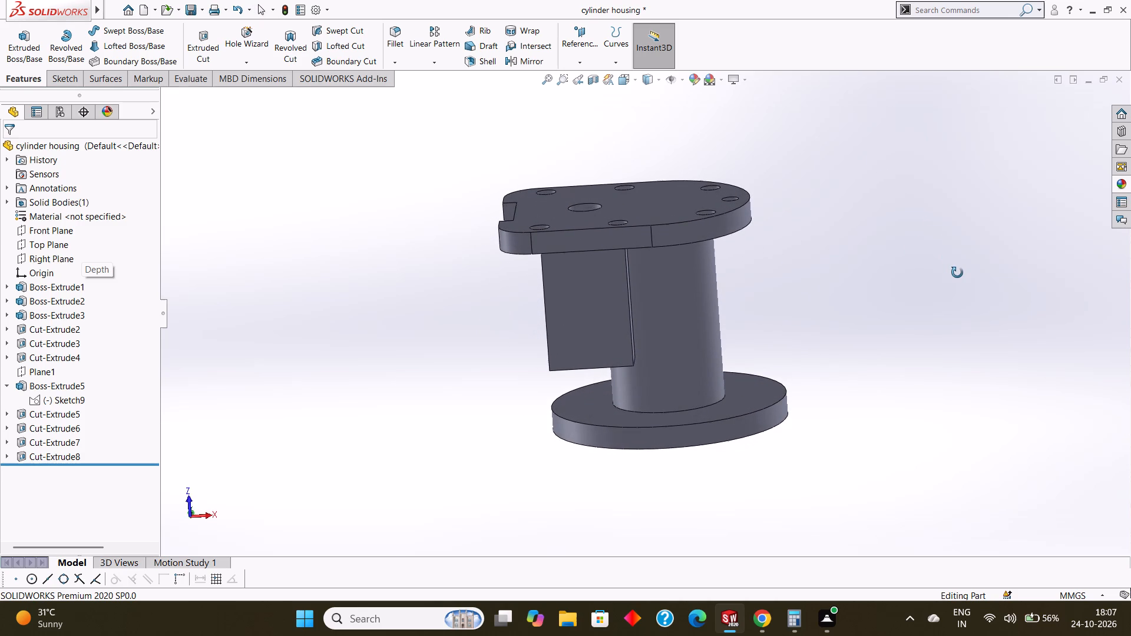
{"action": "middle_click_drag", "start_coordinate": [957, 273], "coordinate": [955, 273]}
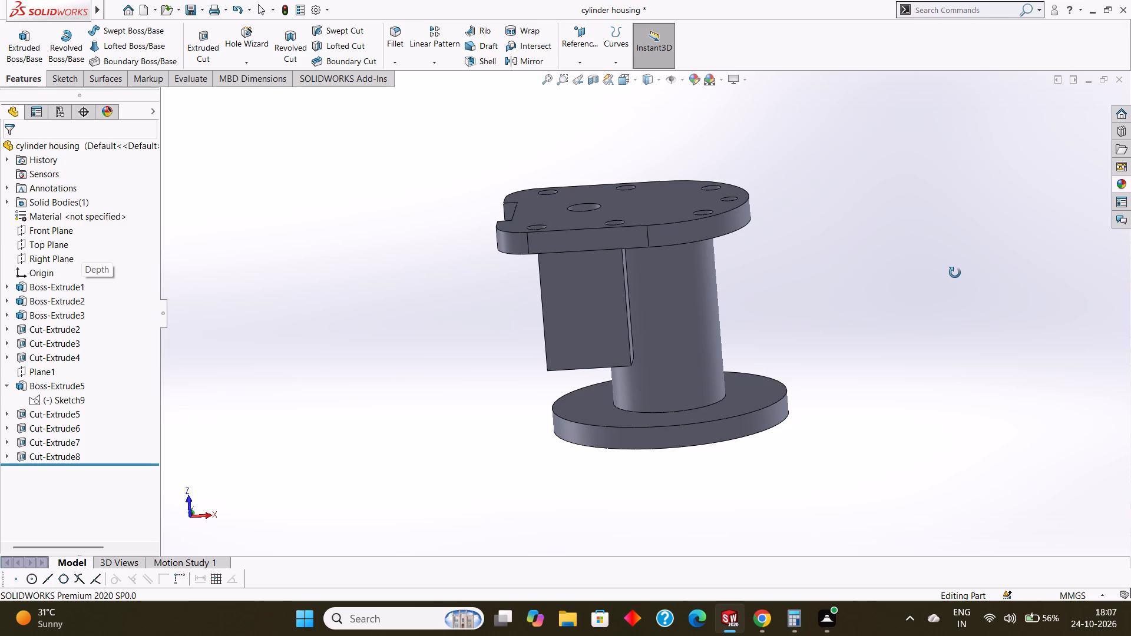
{"action": "middle_click_drag", "start_coordinate": [955, 273], "coordinate": [960, 314]}
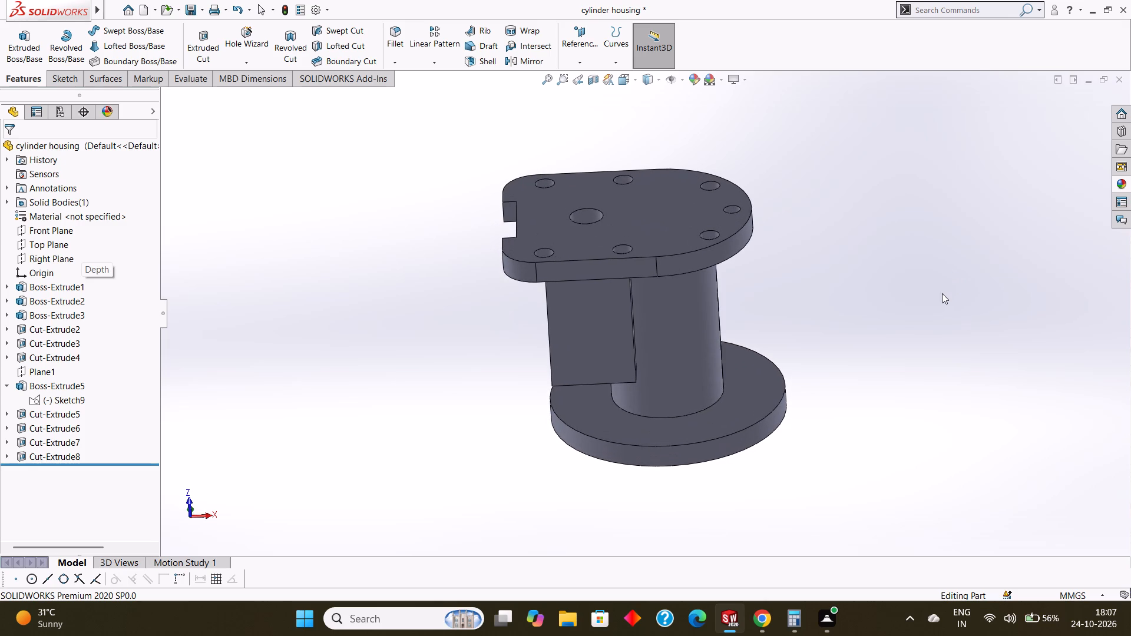
{"action": "middle_click_drag", "start_coordinate": [942, 293], "coordinate": [947, 353]}
{"action": "middle_click_drag", "start_coordinate": [911, 273], "coordinate": [918, 352]}
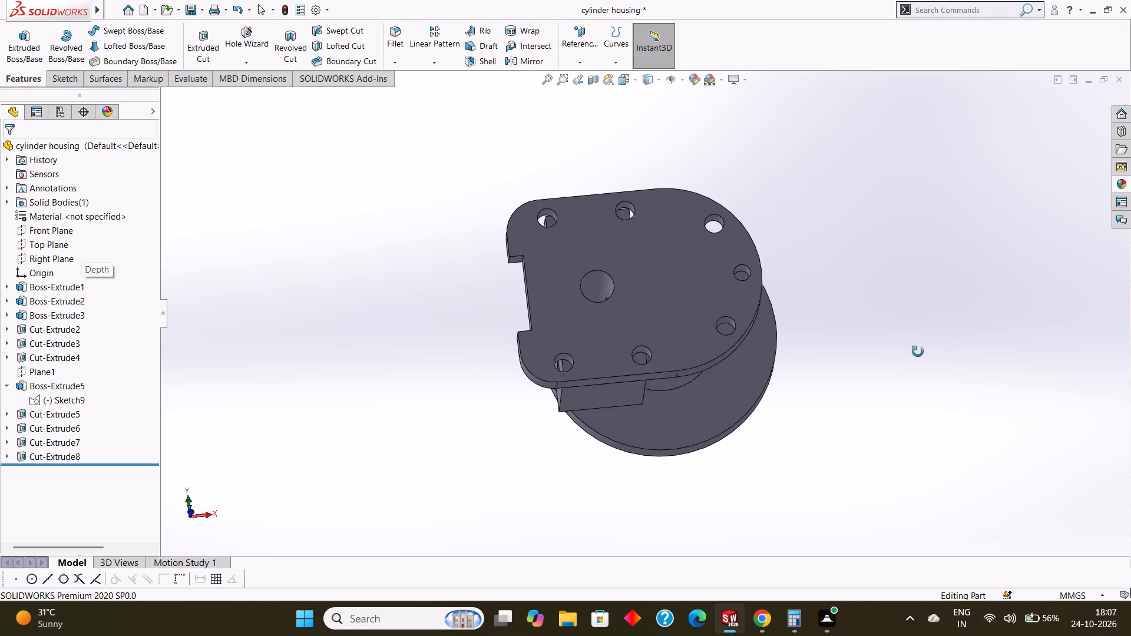
{"action": "middle_click_drag", "start_coordinate": [918, 352], "coordinate": [919, 363]}
{"action": "middle_click_drag", "start_coordinate": [873, 261], "coordinate": [863, 289]}
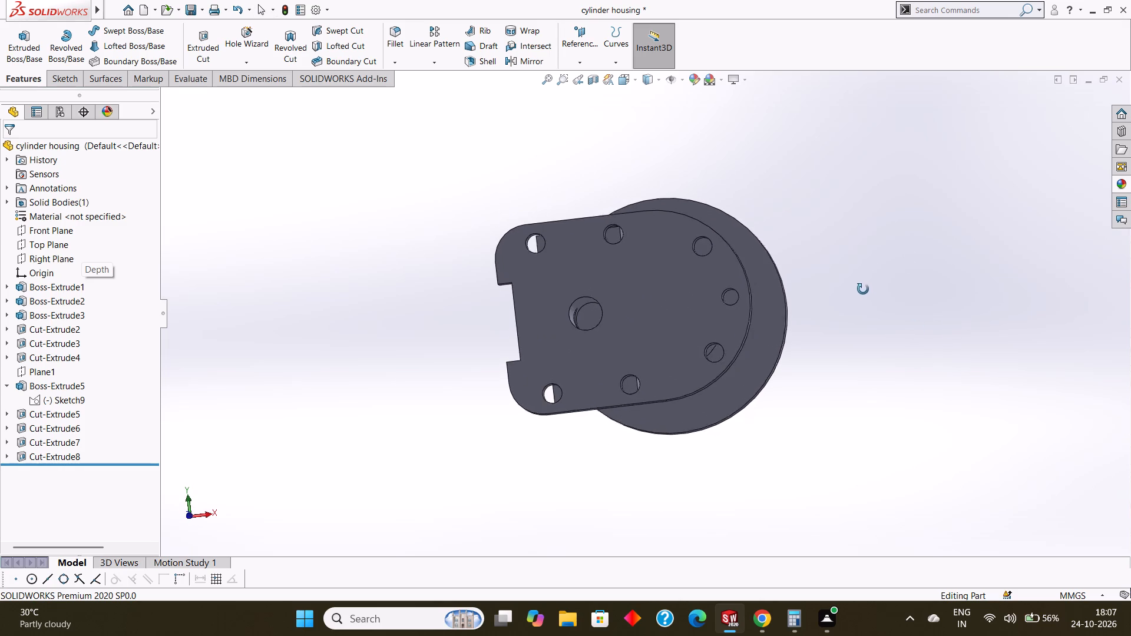
{"action": "middle_click_drag", "start_coordinate": [863, 289], "coordinate": [863, 157]}
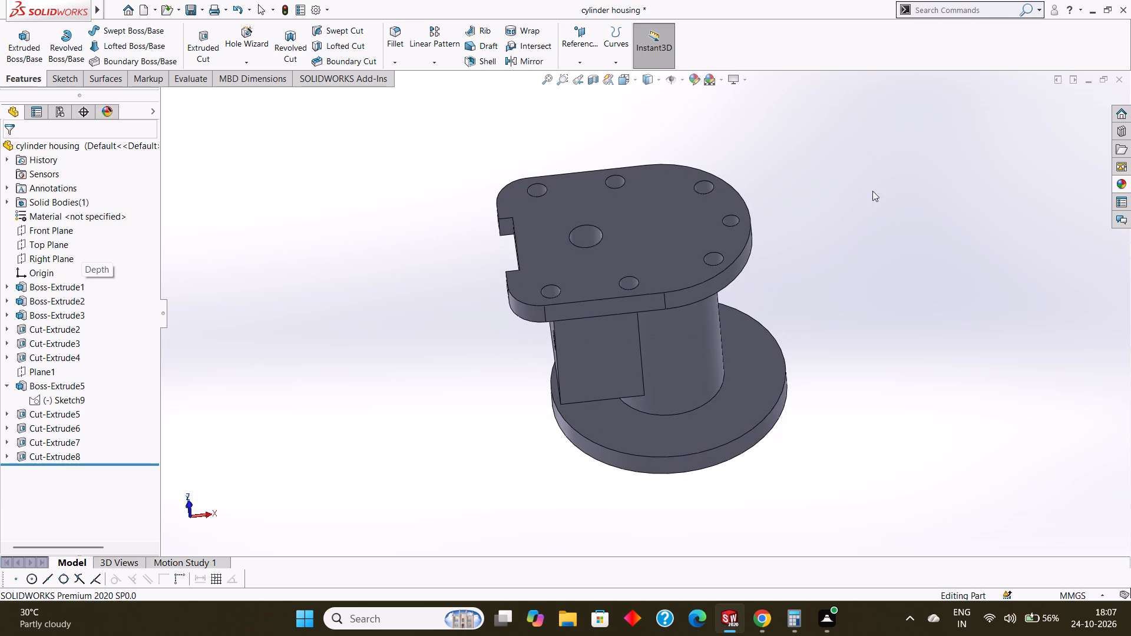
{"action": "middle_click_drag", "start_coordinate": [876, 228], "coordinate": [881, 338]}
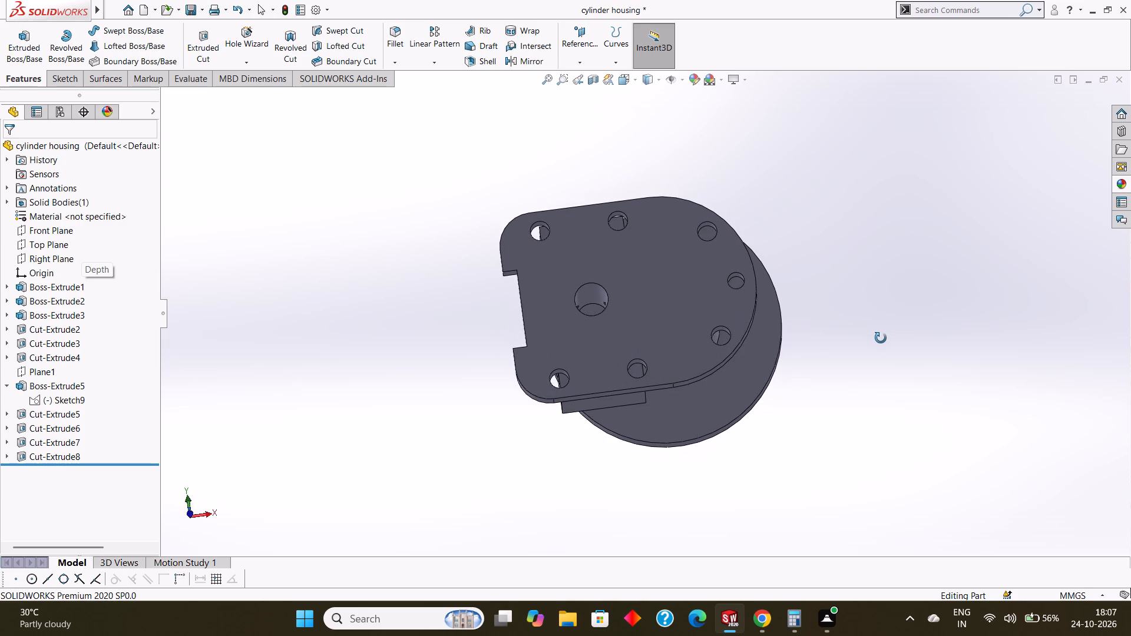
{"action": "middle_click_drag", "start_coordinate": [881, 338], "coordinate": [889, 352]}
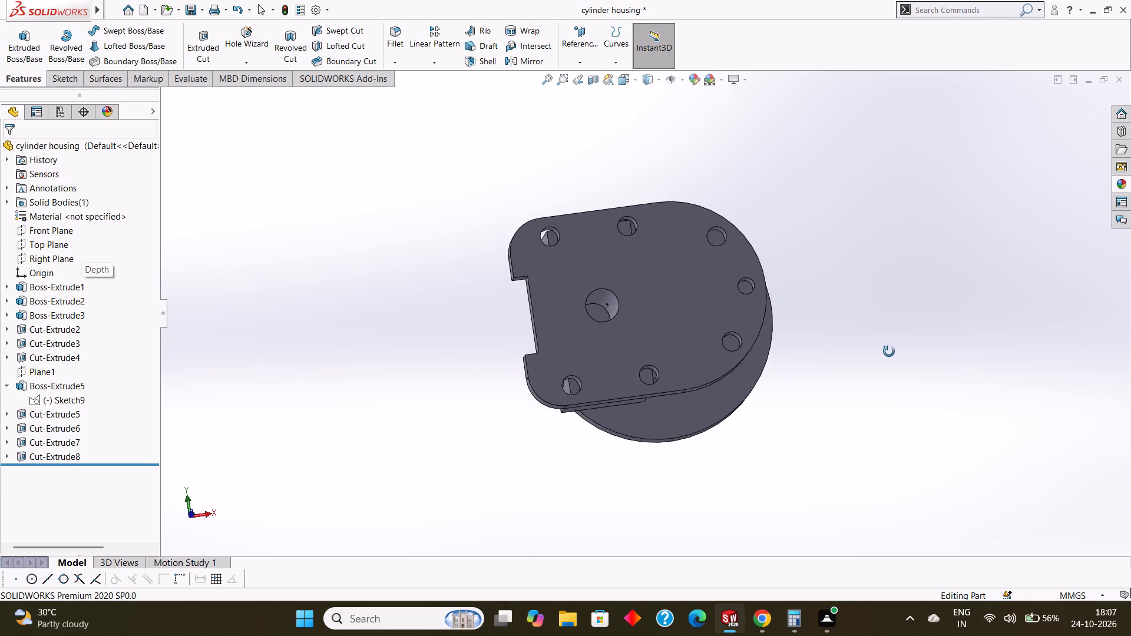
{"action": "middle_click_drag", "start_coordinate": [889, 352], "coordinate": [871, 208]}
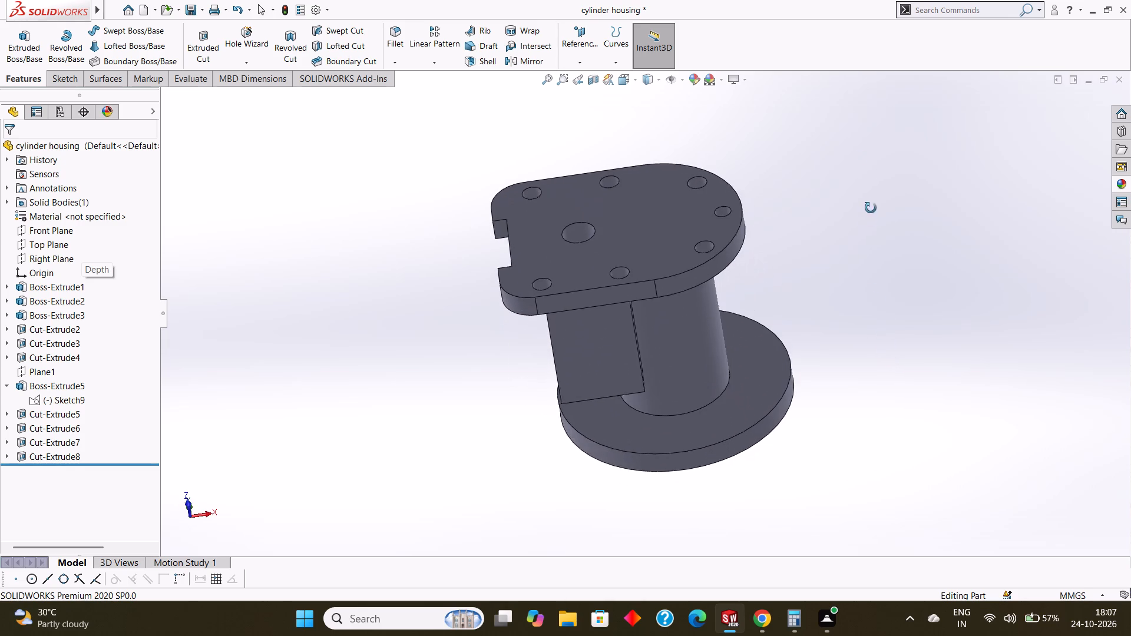
{"action": "middle_click_drag", "start_coordinate": [871, 208], "coordinate": [891, 303]}
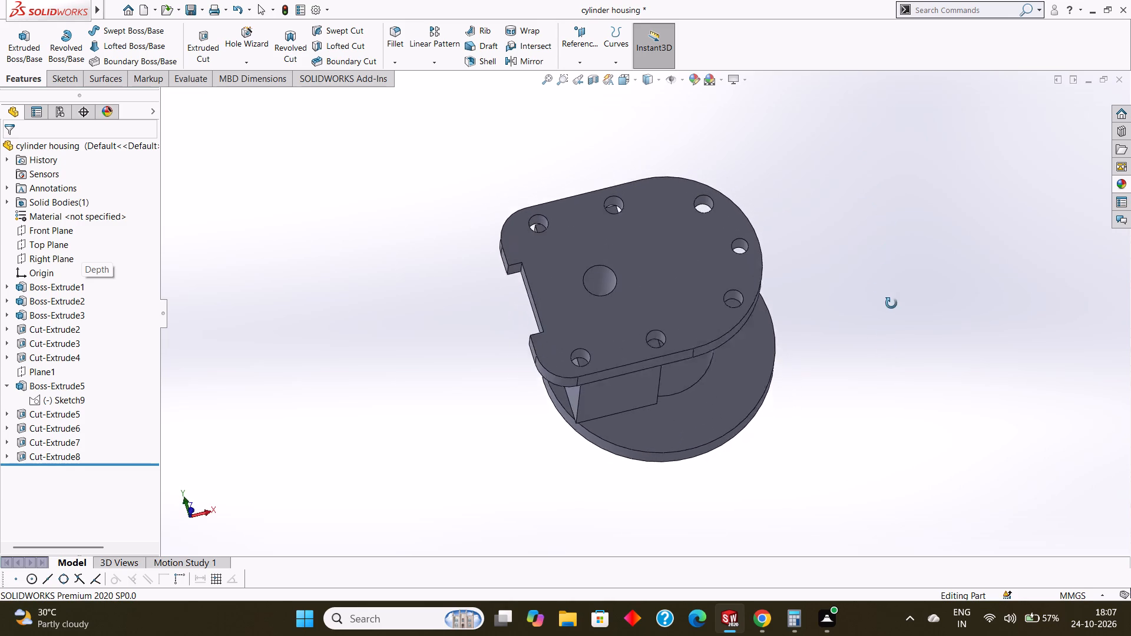
{"action": "middle_click_drag", "start_coordinate": [891, 303], "coordinate": [896, 328]}
{"action": "scroll", "coordinate": [547, 240], "scroll_direction": "down", "scroll_amount": 3}
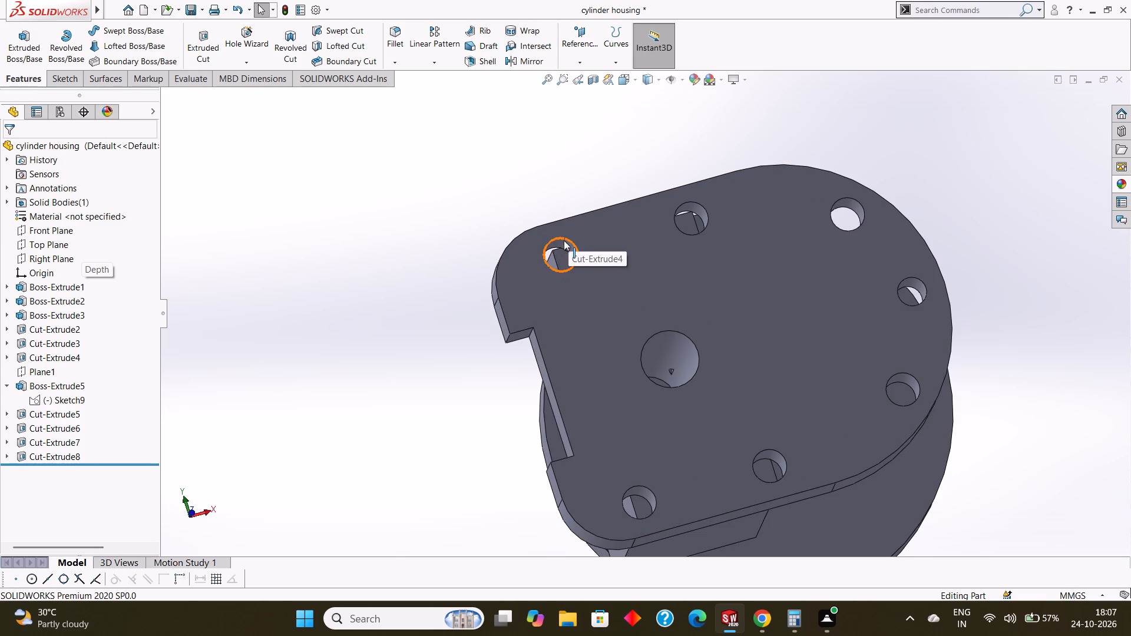
Start a new sketch on the outer flat face of the notched top plate, viewed face-on.
{"action": "left_click", "coordinate": [597, 231]}
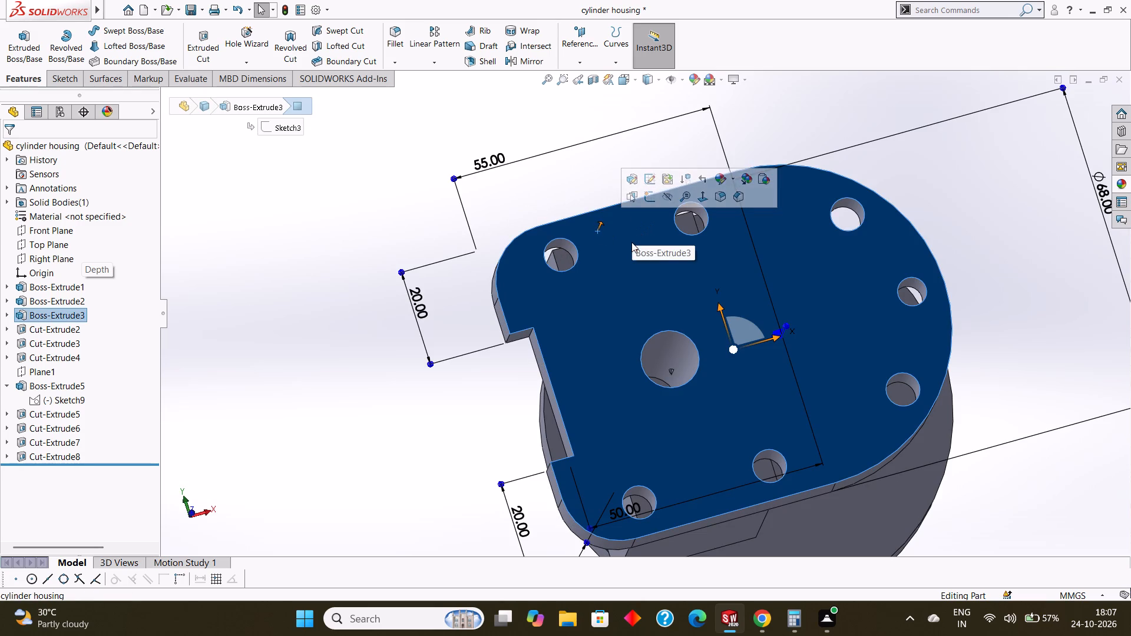
{"action": "left_click", "coordinate": [652, 196]}
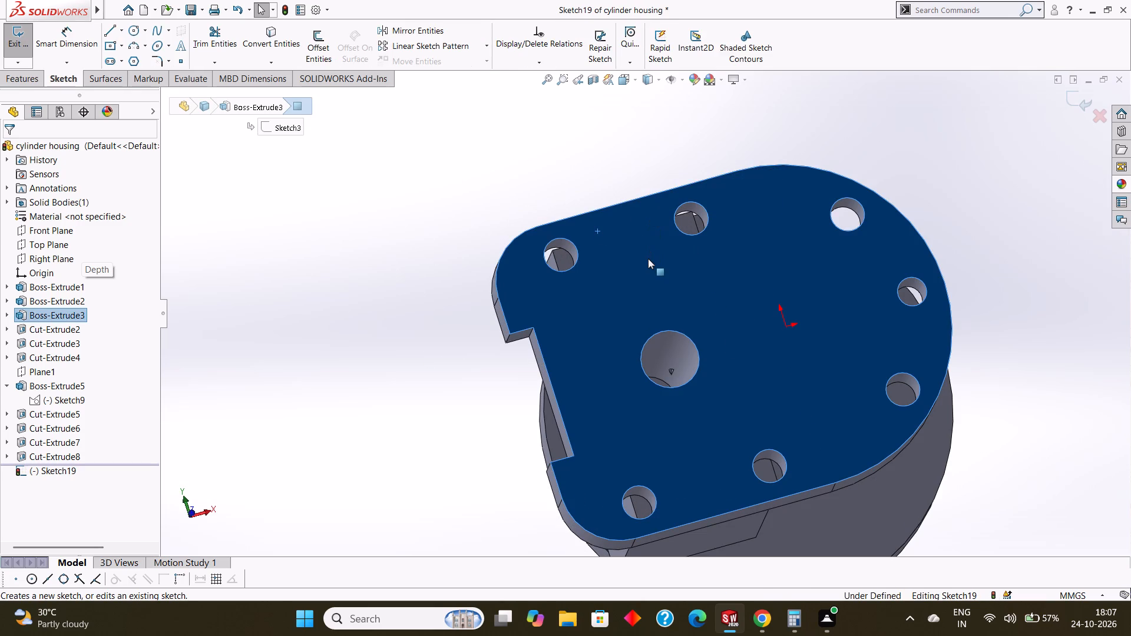
{"action": "key", "text": "ctrl+8"}
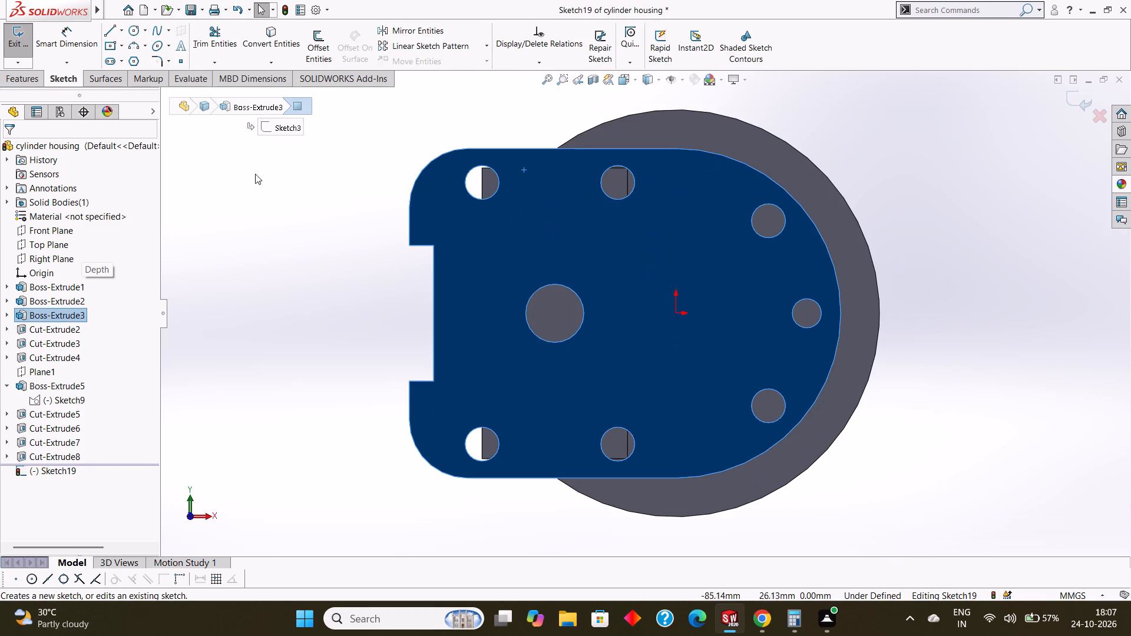
{"action": "key", "text": "Escape"}
{"action": "left_click", "coordinate": [134, 31]}
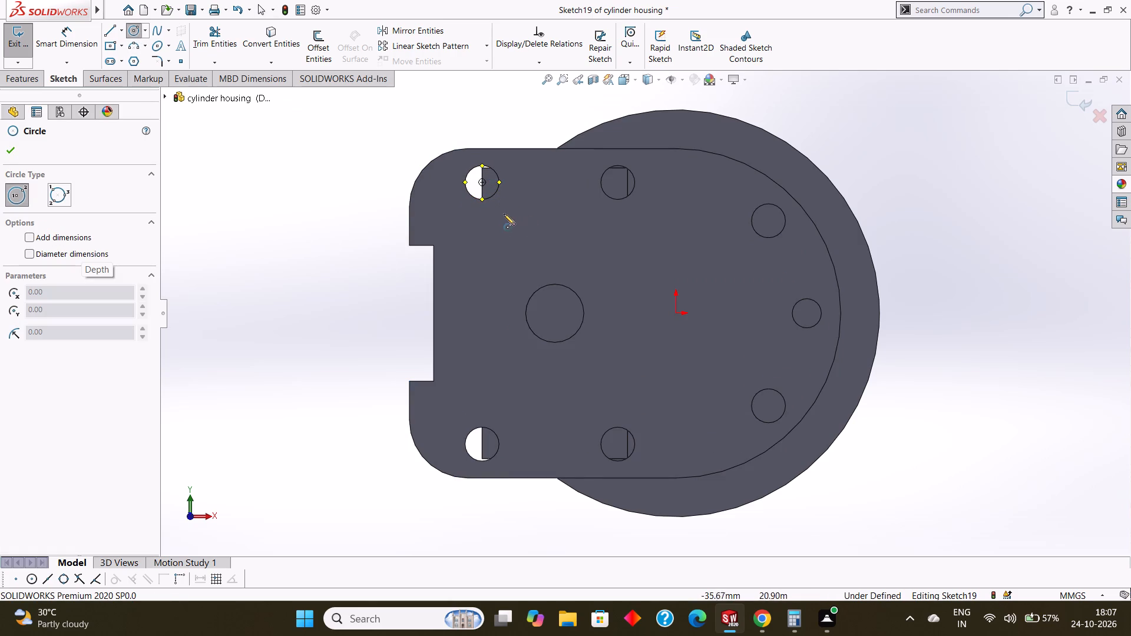
{"action": "key", "text": "Escape"}
Examine the notched top plate's face and its holes from several angles.
{"action": "middle_click_drag", "start_coordinate": [555, 252], "coordinate": [553, 217]}
{"action": "scroll", "coordinate": [577, 231], "scroll_direction": "up", "scroll_amount": 3}
{"action": "middle_click_drag", "start_coordinate": [603, 263], "coordinate": [613, 171]}
{"action": "scroll", "coordinate": [633, 252], "scroll_direction": "up", "scroll_amount": 2}
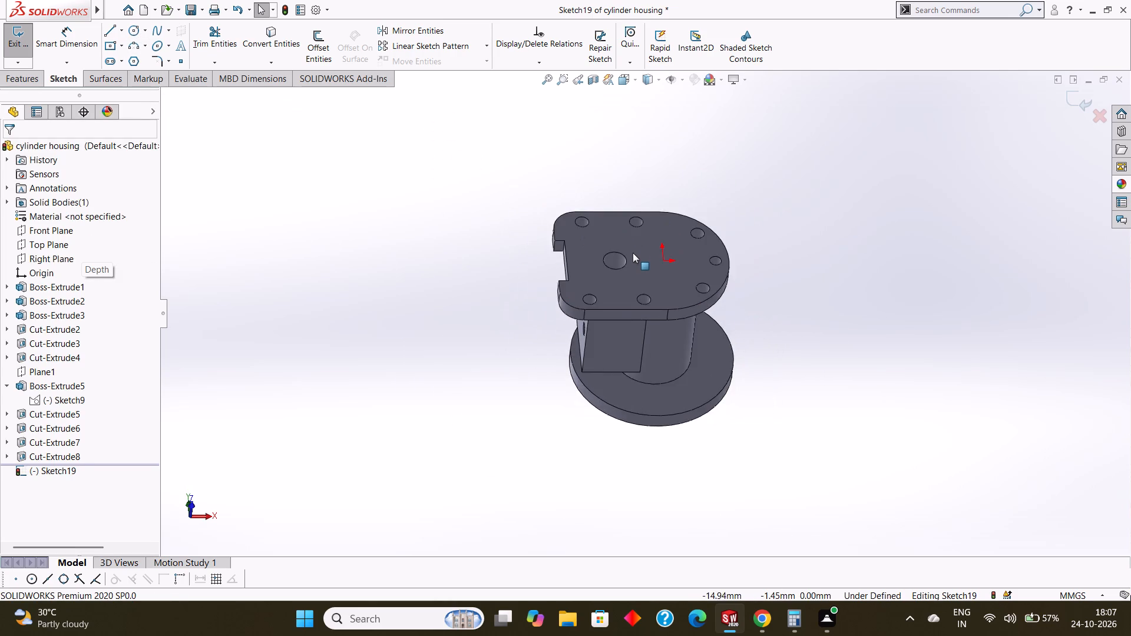
{"action": "scroll", "coordinate": [634, 253], "scroll_direction": "up", "scroll_amount": 1}
{"action": "middle_click_drag", "start_coordinate": [635, 253], "coordinate": [639, 396]}
{"action": "scroll", "coordinate": [667, 304], "scroll_direction": "down", "scroll_amount": 7}
{"action": "middle_click_drag", "start_coordinate": [645, 302], "coordinate": [657, 361]}
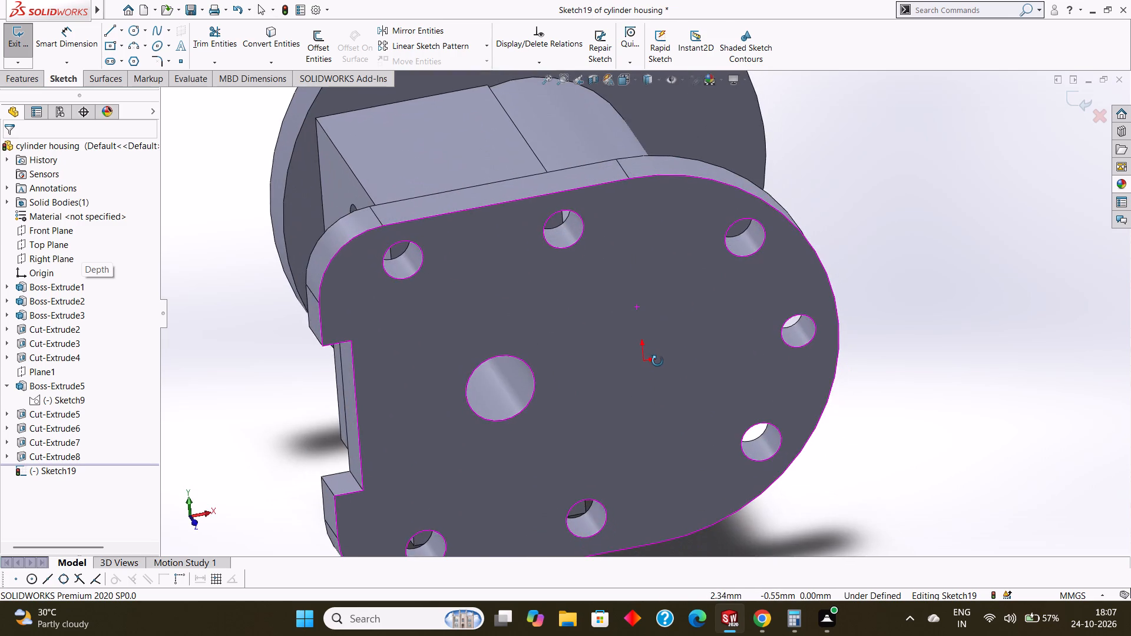
{"action": "middle_click_drag", "start_coordinate": [657, 361], "coordinate": [626, 254]}
{"action": "scroll", "coordinate": [626, 254], "scroll_direction": "up", "scroll_amount": 2}
{"action": "middle_click_drag", "start_coordinate": [626, 270], "coordinate": [640, 326]}
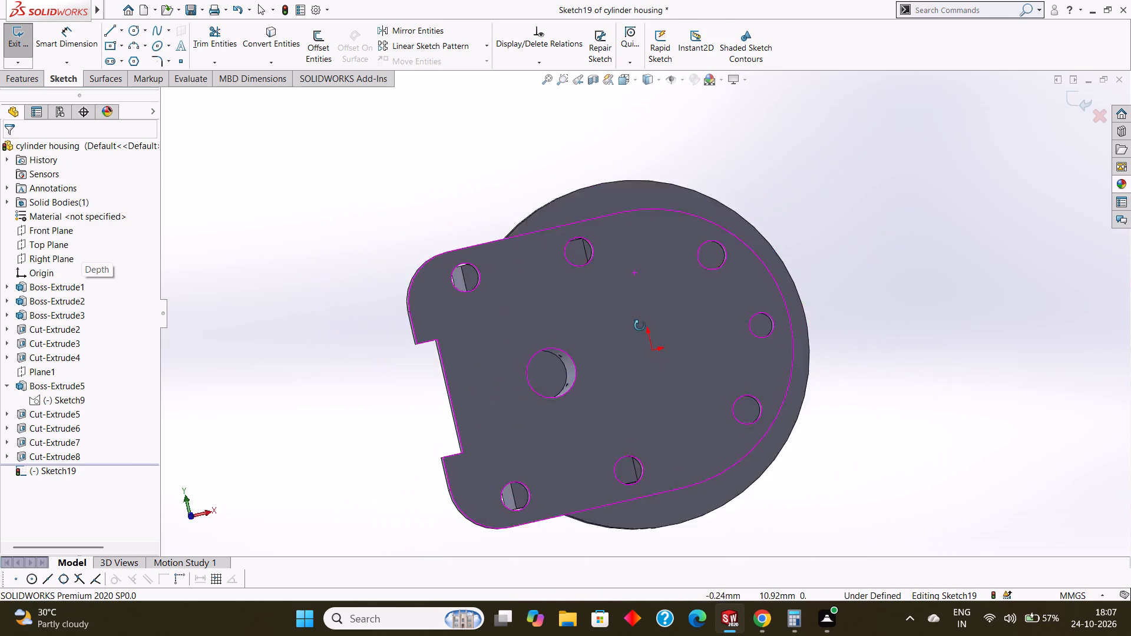
{"action": "middle_click_drag", "start_coordinate": [640, 326], "coordinate": [634, 290]}
{"action": "scroll", "coordinate": [637, 297], "scroll_direction": "up", "scroll_amount": 1}
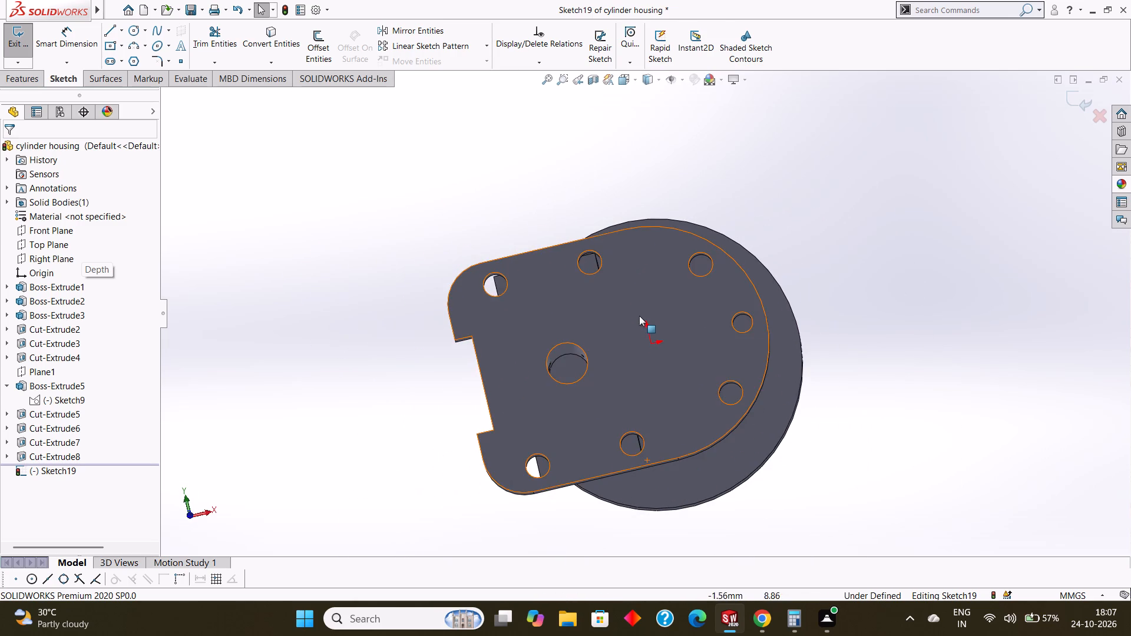
Examine the housing from the side, checking the rectangular side block, the cylinder body, the top plate's edge and the round flange.
{"action": "middle_click_drag", "start_coordinate": [639, 316], "coordinate": [639, 261]}
{"action": "middle_click_drag", "start_coordinate": [650, 299], "coordinate": [631, 254]}
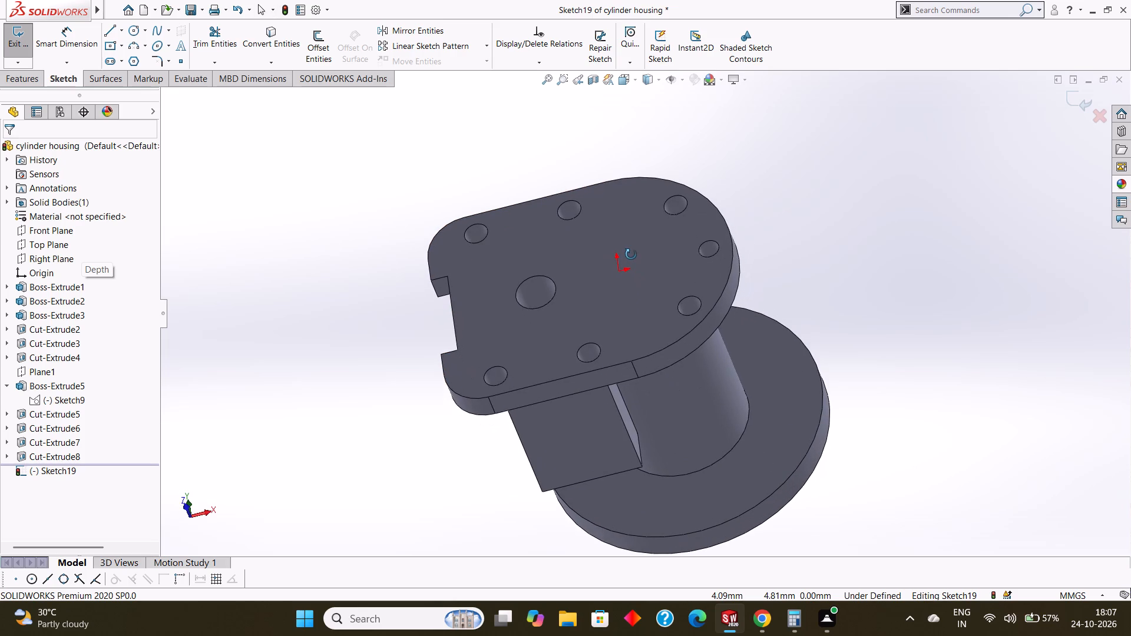
{"action": "middle_click_drag", "start_coordinate": [631, 254], "coordinate": [627, 245]}
{"action": "middle_click_drag", "start_coordinate": [622, 258], "coordinate": [618, 238]}
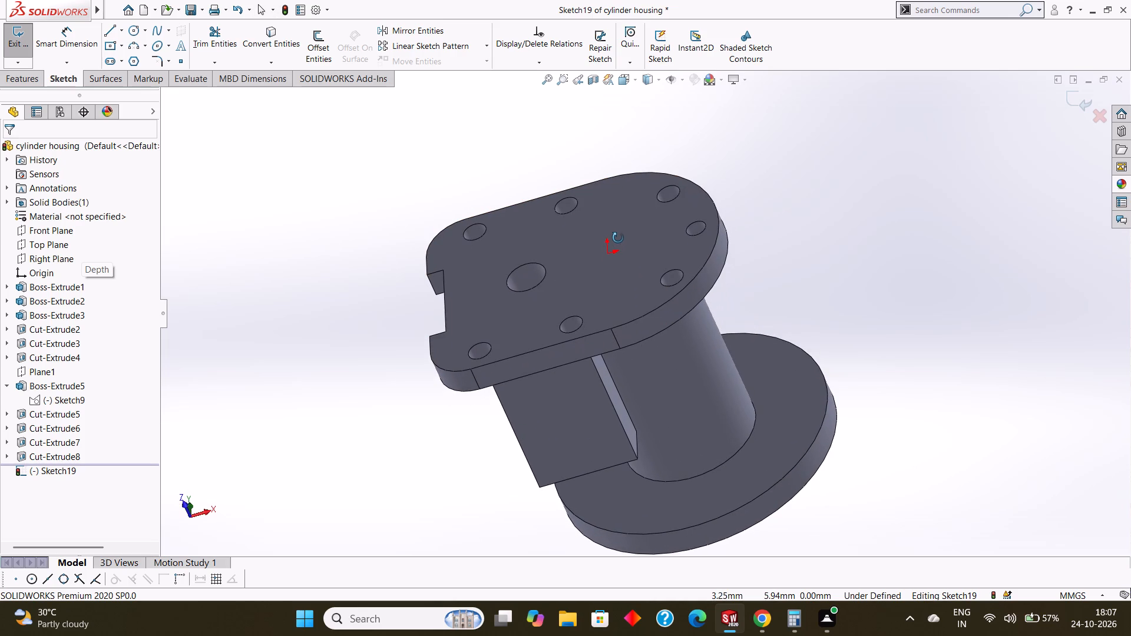
{"action": "middle_click_drag", "start_coordinate": [618, 238], "coordinate": [618, 237]}
{"action": "middle_click_drag", "start_coordinate": [618, 237], "coordinate": [614, 236]}
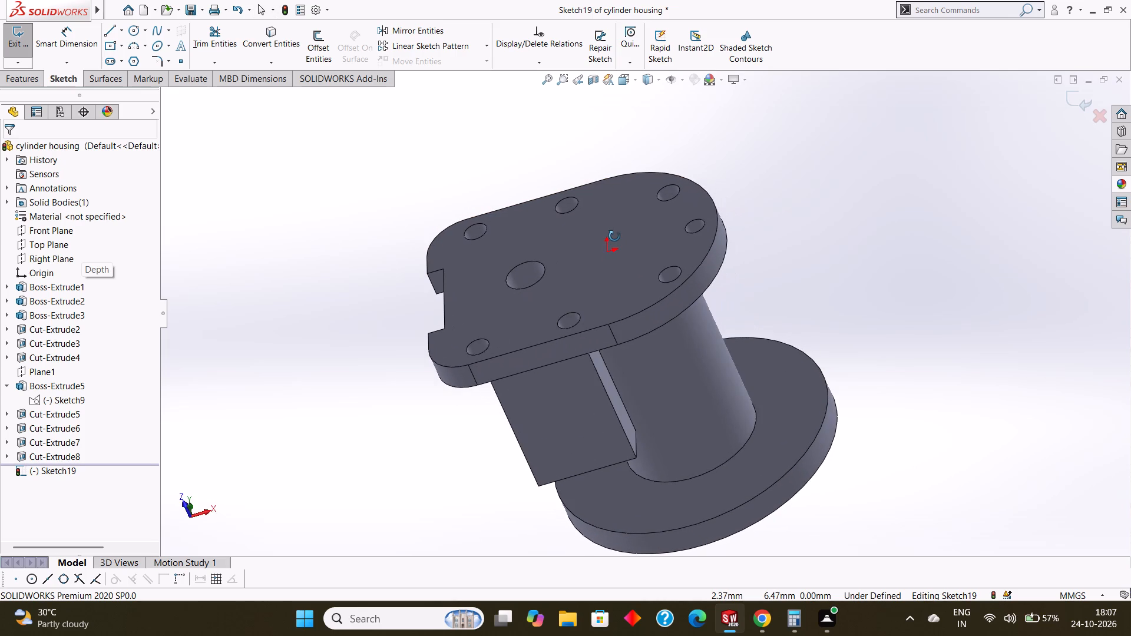
{"action": "middle_click_drag", "start_coordinate": [614, 236], "coordinate": [620, 223]}
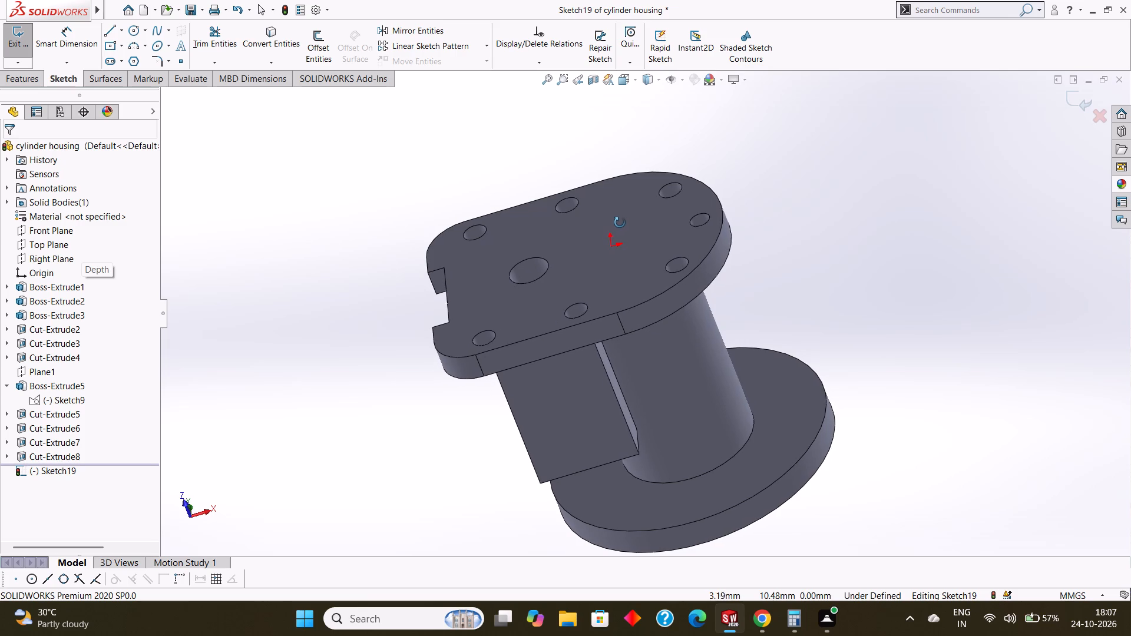
{"action": "middle_click_drag", "start_coordinate": [620, 223], "coordinate": [628, 212]}
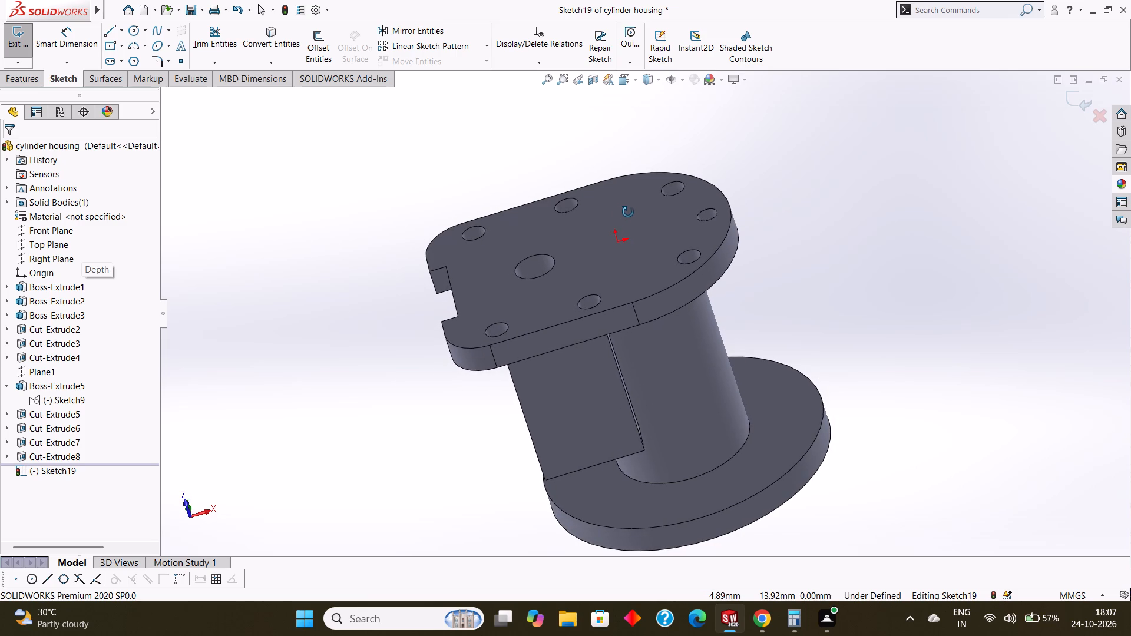
{"action": "middle_click_drag", "start_coordinate": [628, 212], "coordinate": [630, 210]}
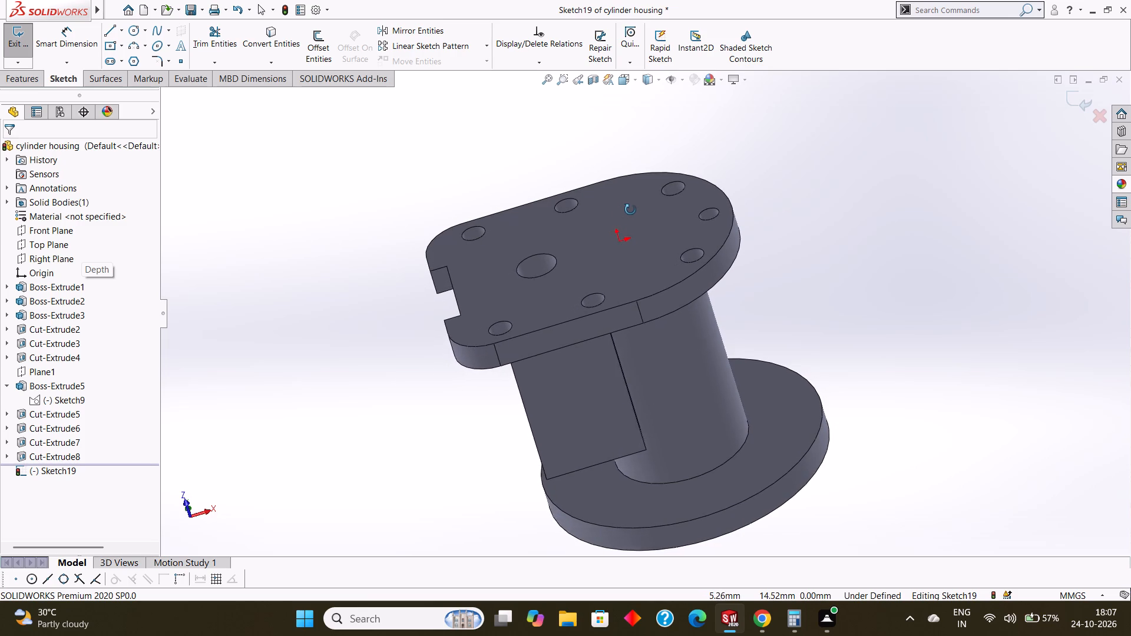
{"action": "middle_click_drag", "start_coordinate": [630, 210], "coordinate": [611, 176]}
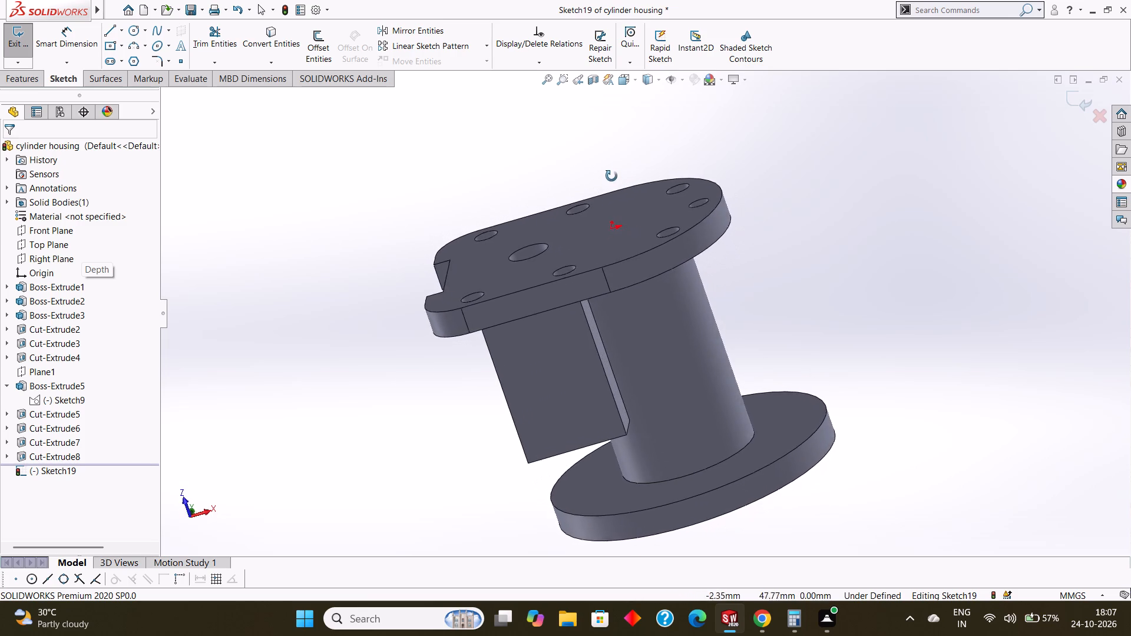
{"action": "middle_click_drag", "start_coordinate": [611, 176], "coordinate": [609, 174]}
{"action": "middle_click_drag", "start_coordinate": [627, 216], "coordinate": [606, 191]}
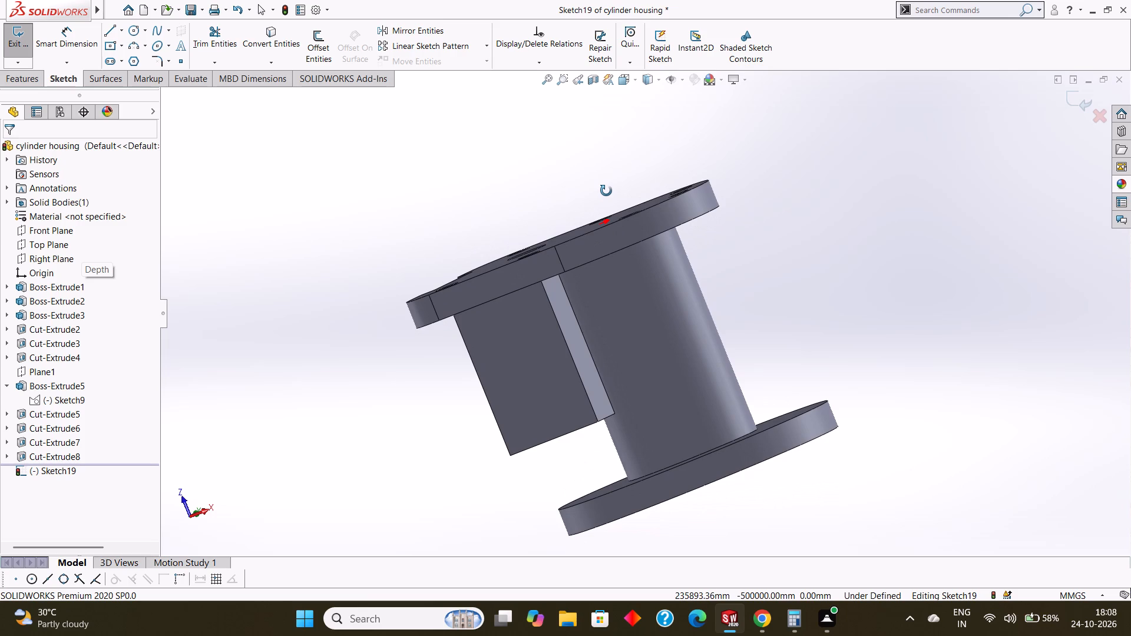
{"action": "middle_click_drag", "start_coordinate": [606, 191], "coordinate": [622, 207]}
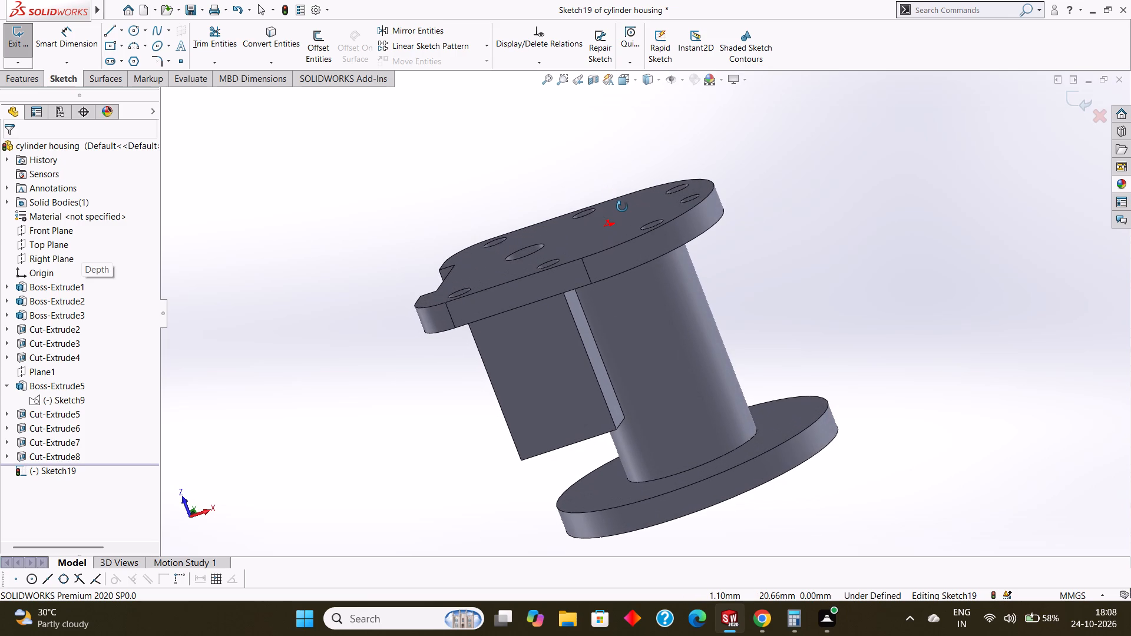
{"action": "middle_click_drag", "start_coordinate": [622, 207], "coordinate": [633, 218]}
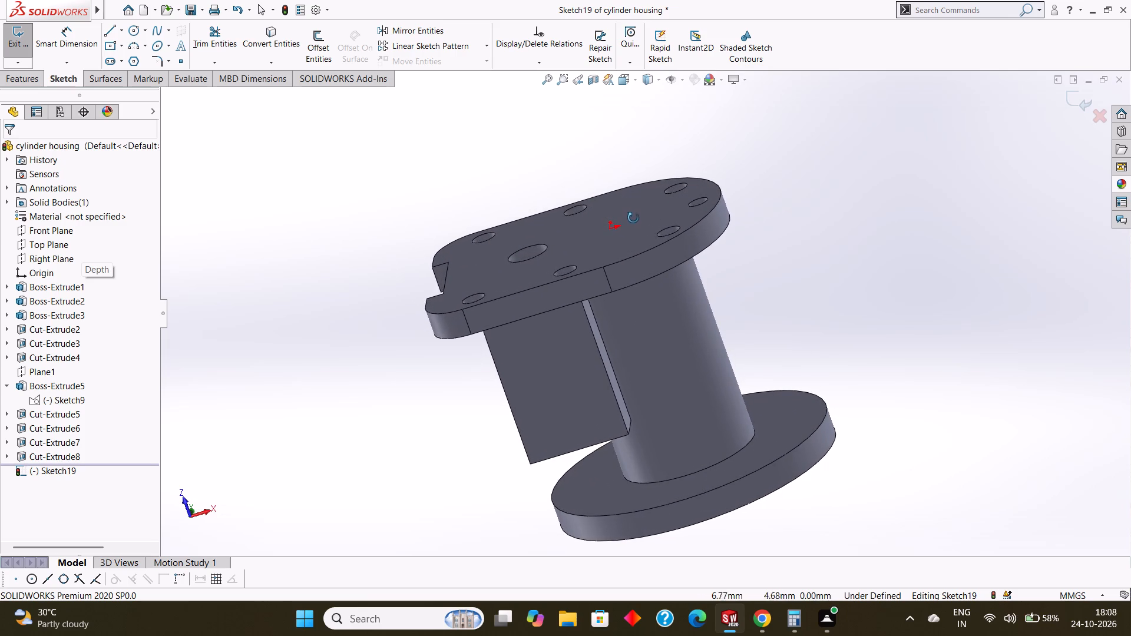
{"action": "middle_click_drag", "start_coordinate": [633, 218], "coordinate": [636, 210]}
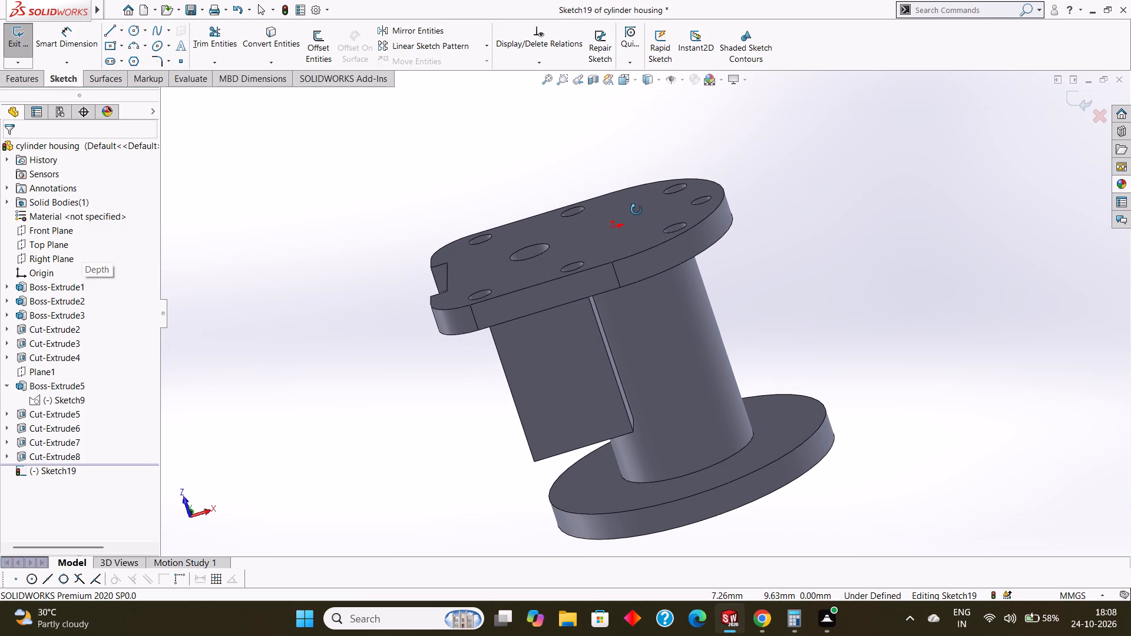
{"action": "middle_click_drag", "start_coordinate": [636, 210], "coordinate": [639, 211]}
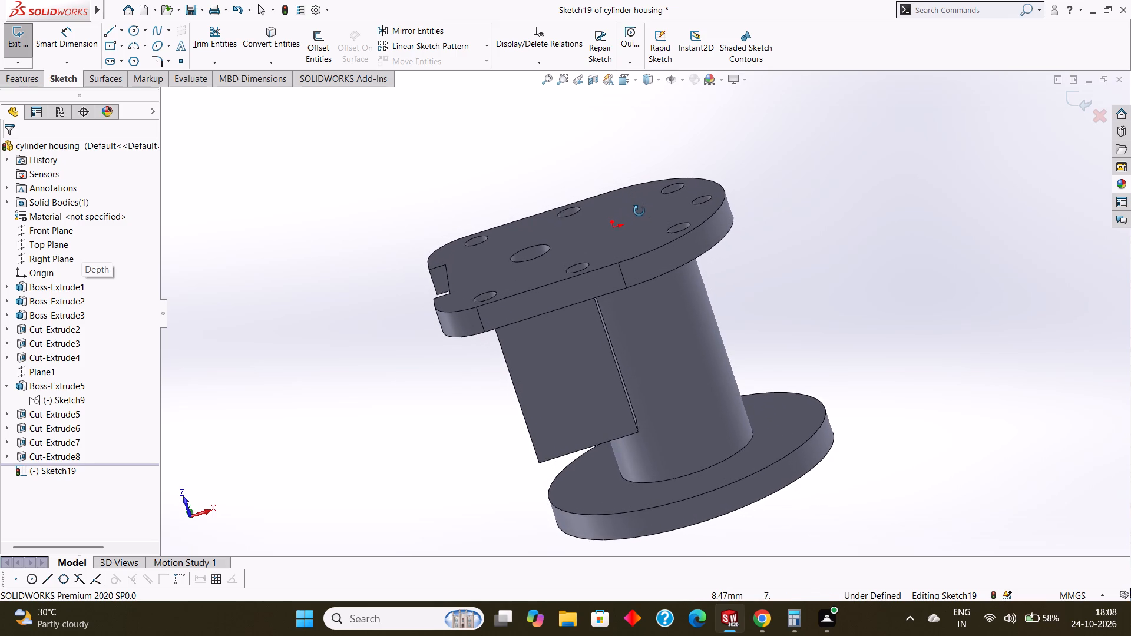
{"action": "middle_click_drag", "start_coordinate": [639, 211], "coordinate": [639, 206]}
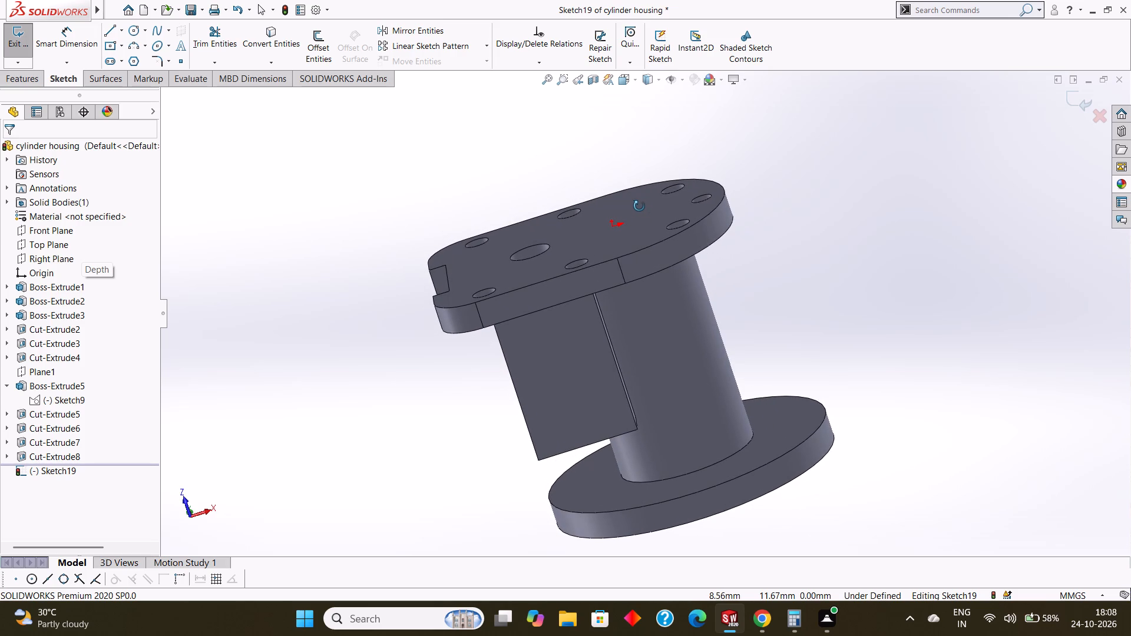
{"action": "middle_click_drag", "start_coordinate": [639, 206], "coordinate": [670, 282]}
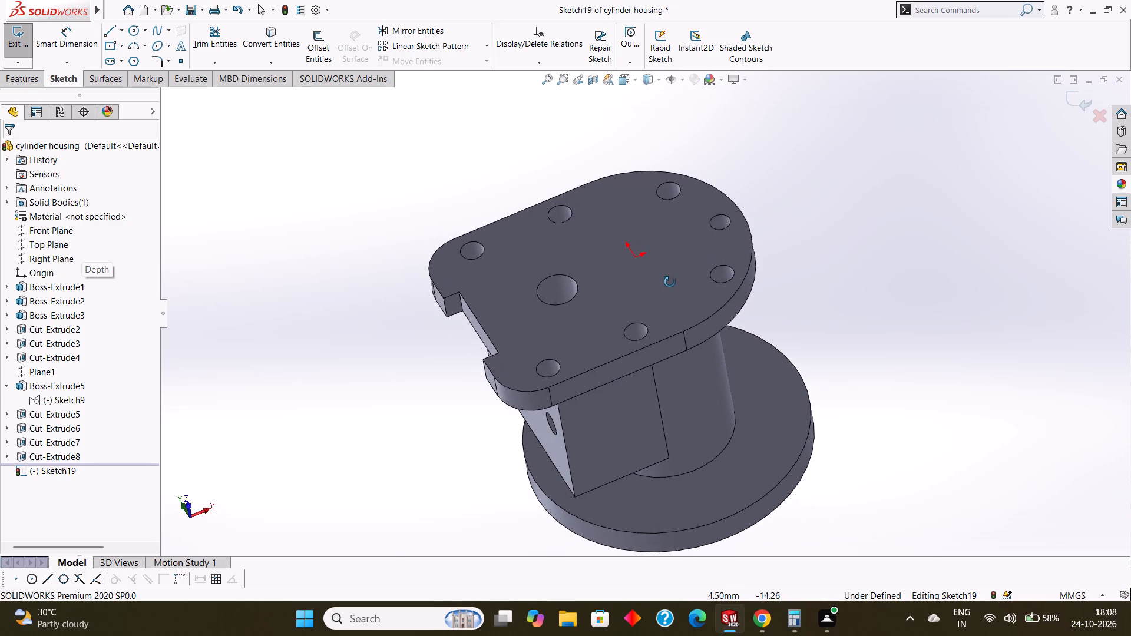
{"action": "middle_click_drag", "start_coordinate": [670, 282], "coordinate": [650, 224]}
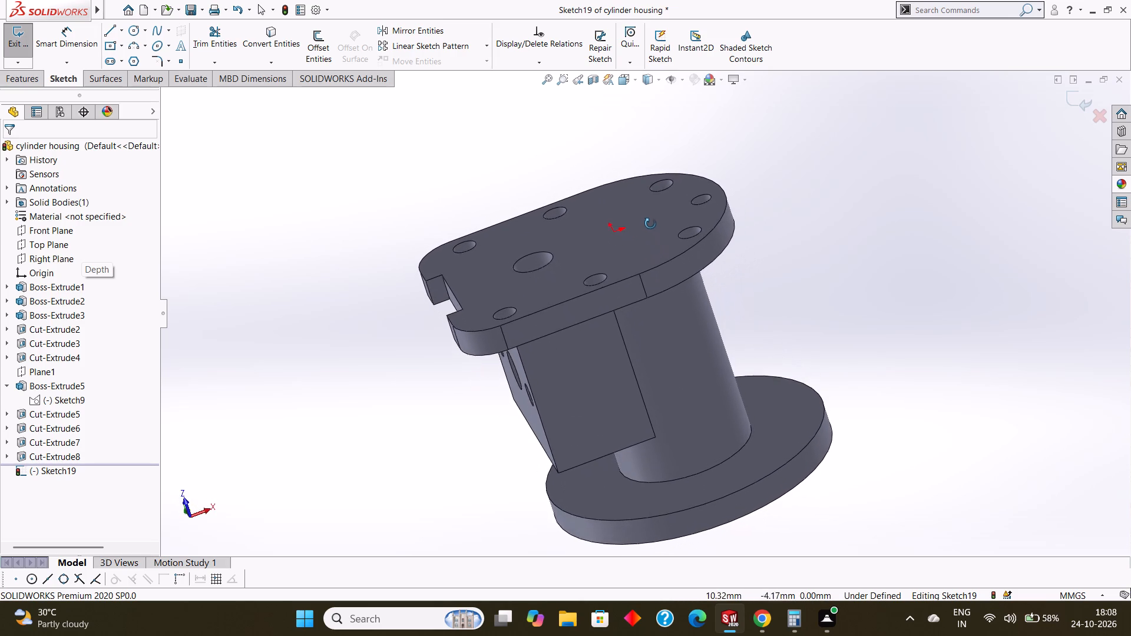
{"action": "middle_click_drag", "start_coordinate": [650, 224], "coordinate": [654, 221]}
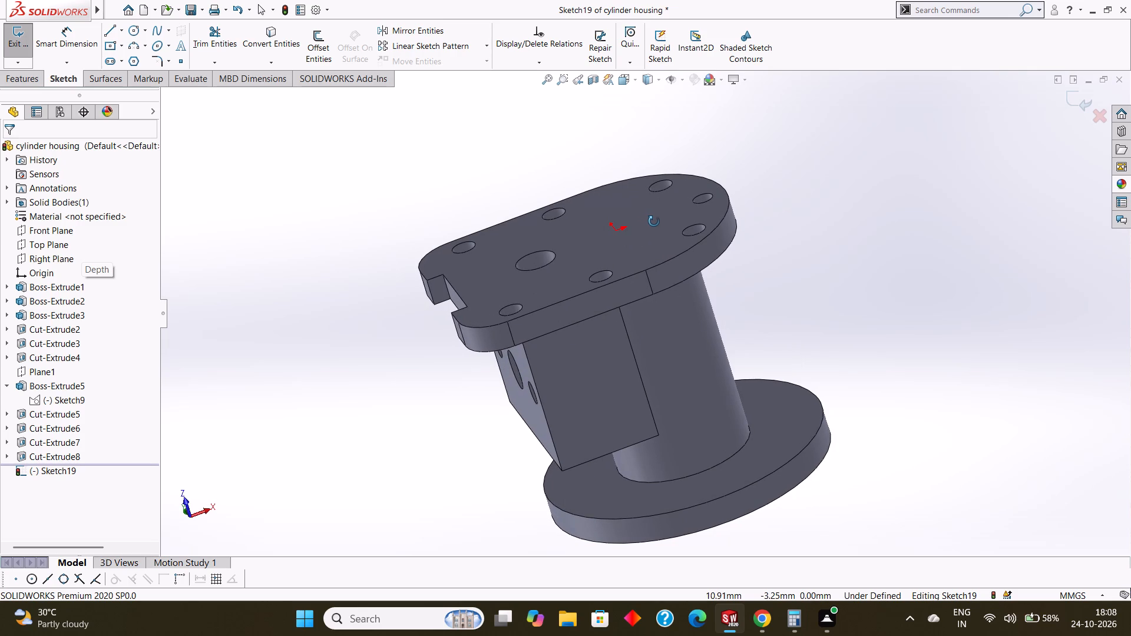
{"action": "middle_click_drag", "start_coordinate": [654, 221], "coordinate": [654, 213]}
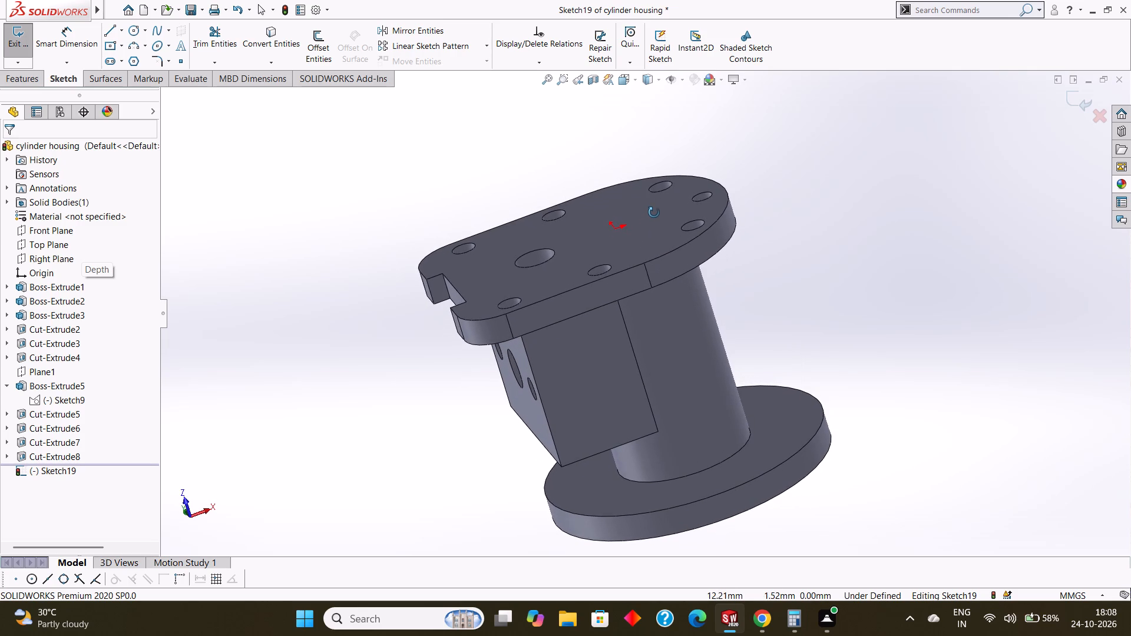
{"action": "middle_click_drag", "start_coordinate": [654, 213], "coordinate": [654, 212]}
{"action": "middle_click_drag", "start_coordinate": [658, 225], "coordinate": [621, 196]}
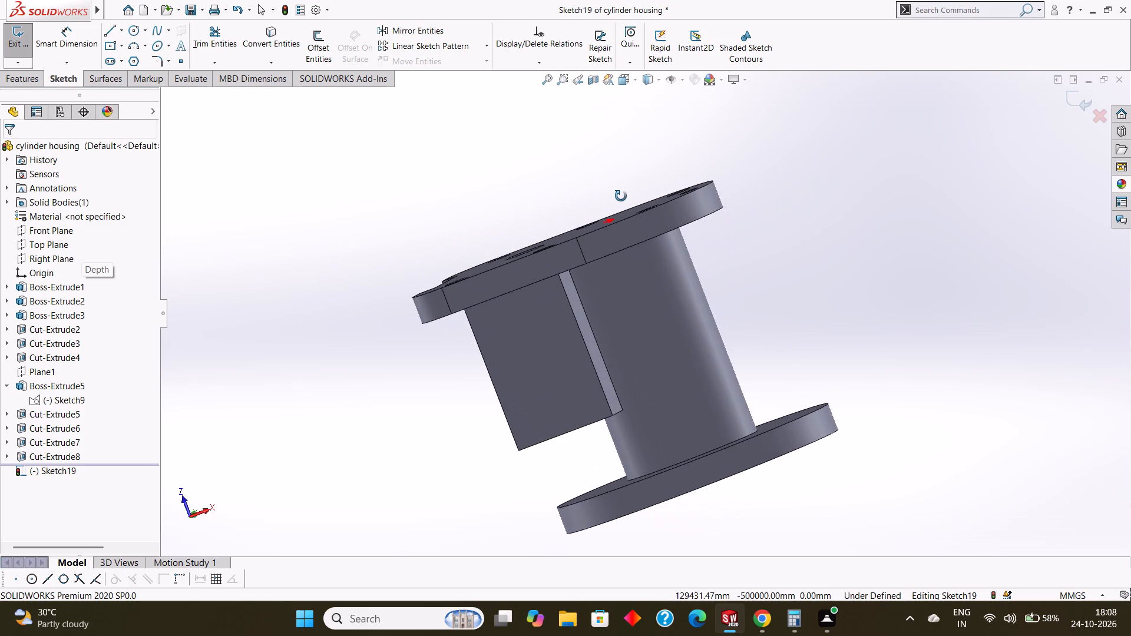
{"action": "middle_click_drag", "start_coordinate": [621, 196], "coordinate": [621, 207]}
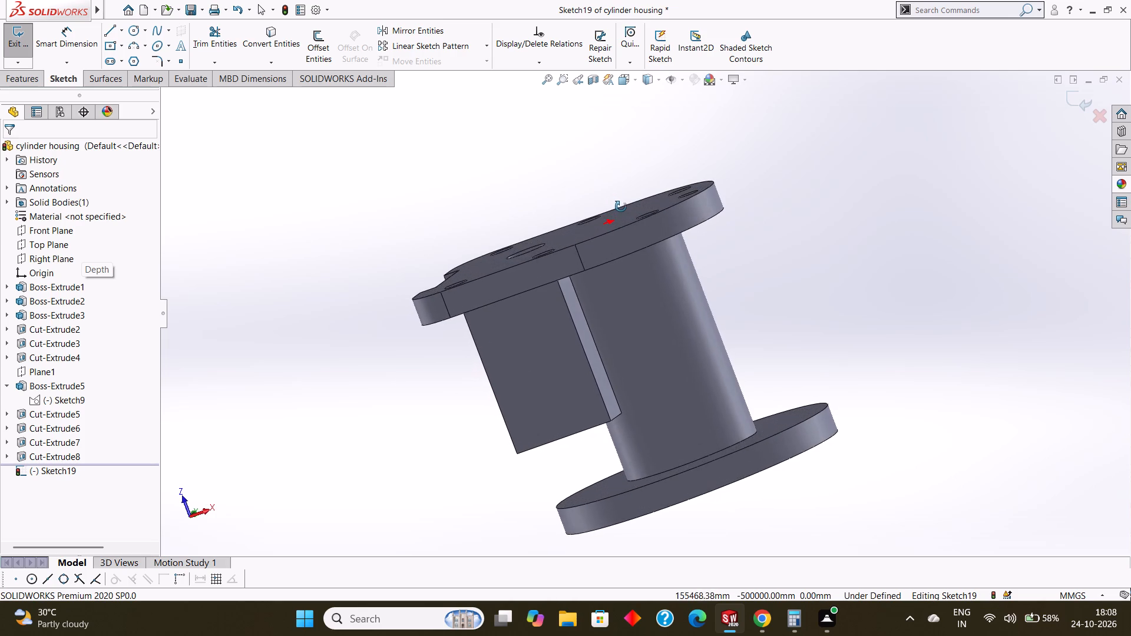
{"action": "middle_click_drag", "start_coordinate": [621, 207], "coordinate": [640, 201]}
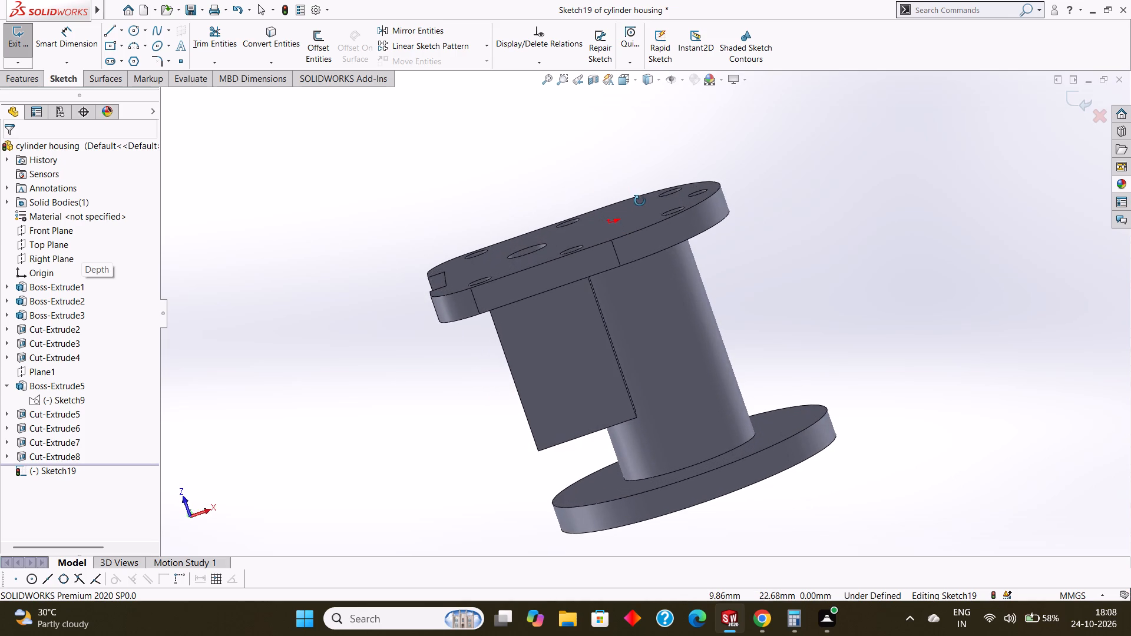
{"action": "middle_click_drag", "start_coordinate": [640, 201], "coordinate": [634, 211]}
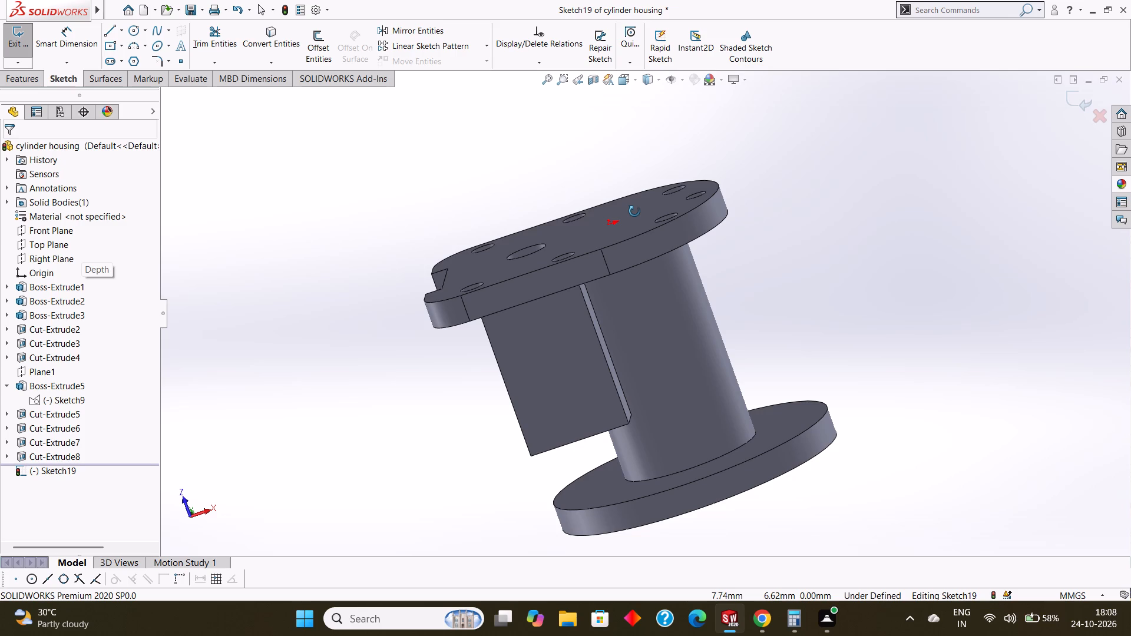
{"action": "middle_click_drag", "start_coordinate": [634, 211], "coordinate": [635, 211]}
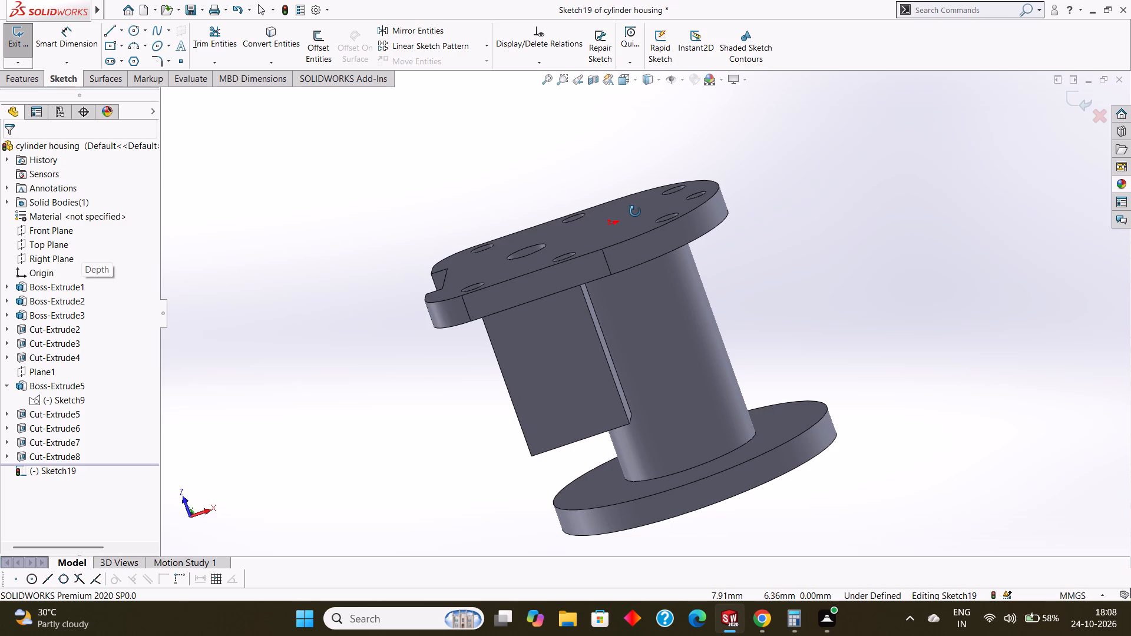
{"action": "middle_click_drag", "start_coordinate": [635, 211], "coordinate": [636, 211]}
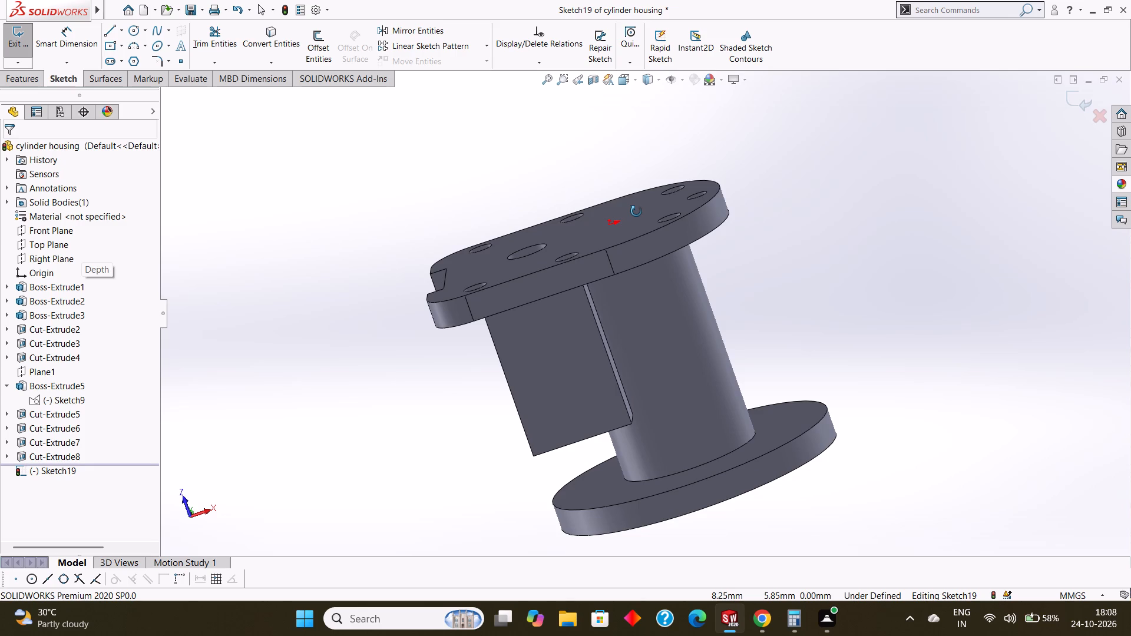
{"action": "middle_click_drag", "start_coordinate": [636, 211], "coordinate": [646, 218]}
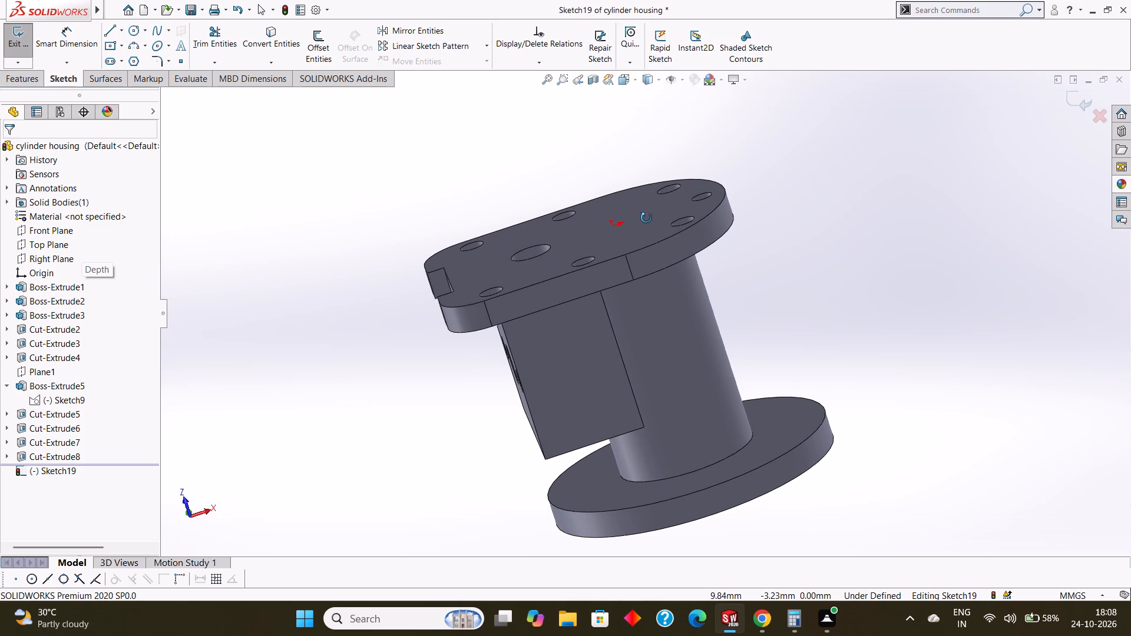
{"action": "middle_click_drag", "start_coordinate": [646, 218], "coordinate": [646, 200]}
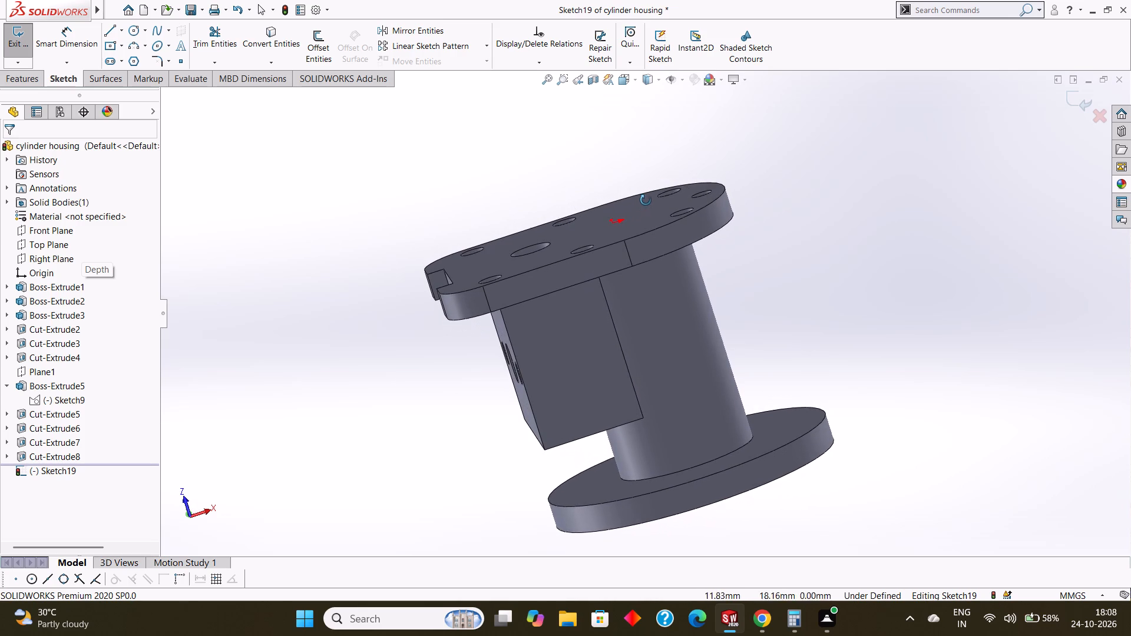
{"action": "middle_click_drag", "start_coordinate": [646, 200], "coordinate": [654, 201]}
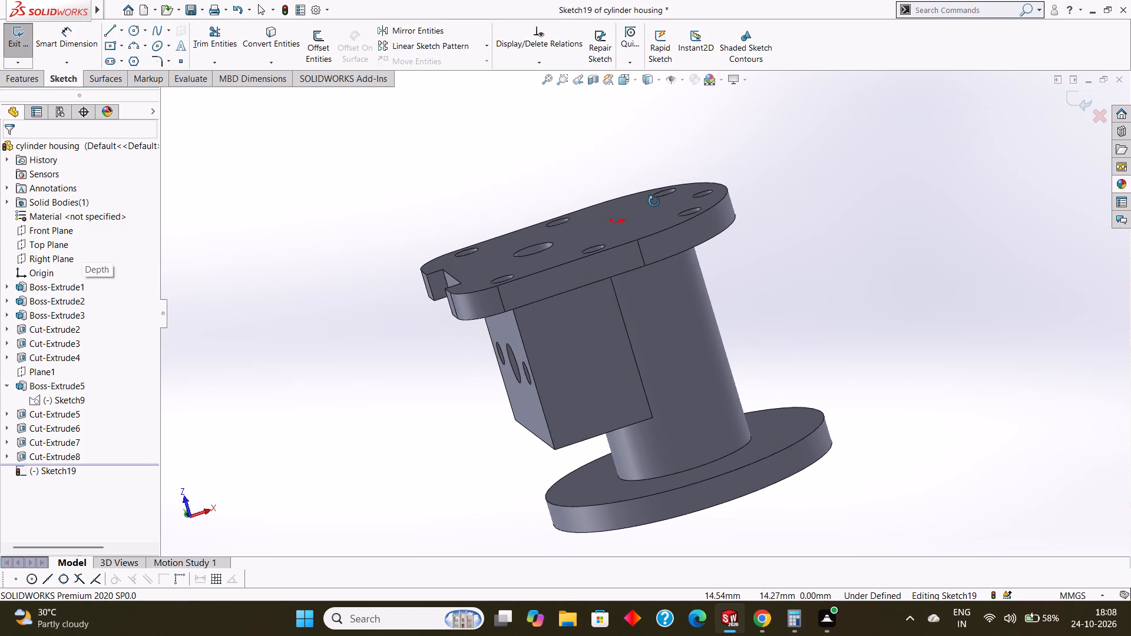
Examine the housing from oblique angles, checking the notched top plate, the side block's holes and the round flange.
{"action": "middle_click_drag", "start_coordinate": [654, 201], "coordinate": [654, 199]}
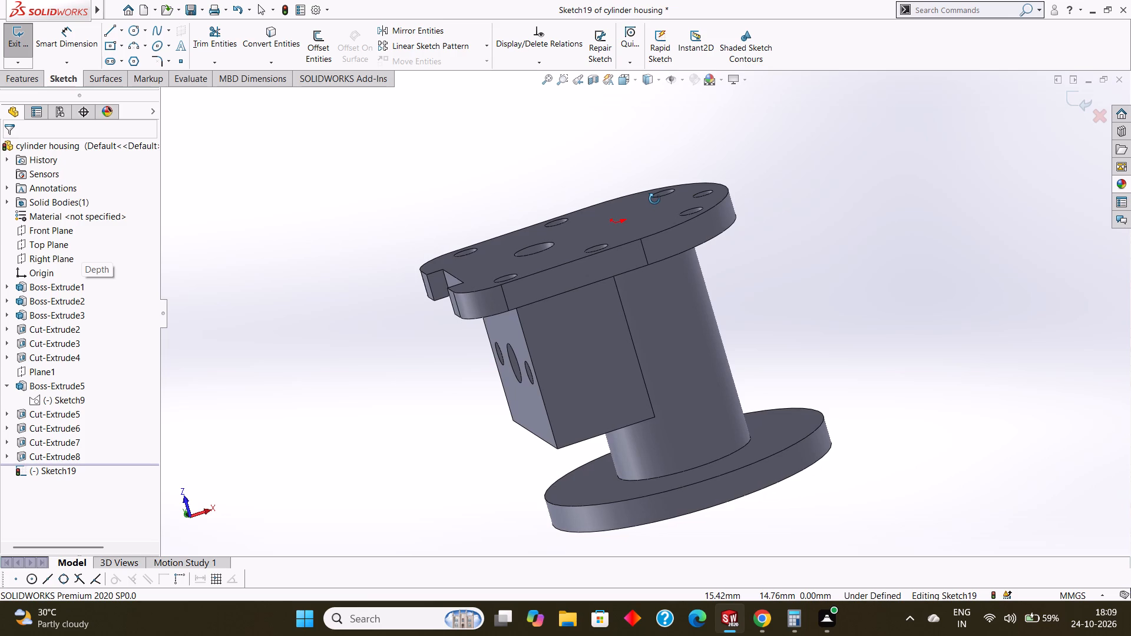
{"action": "middle_click_drag", "start_coordinate": [654, 199], "coordinate": [659, 199]}
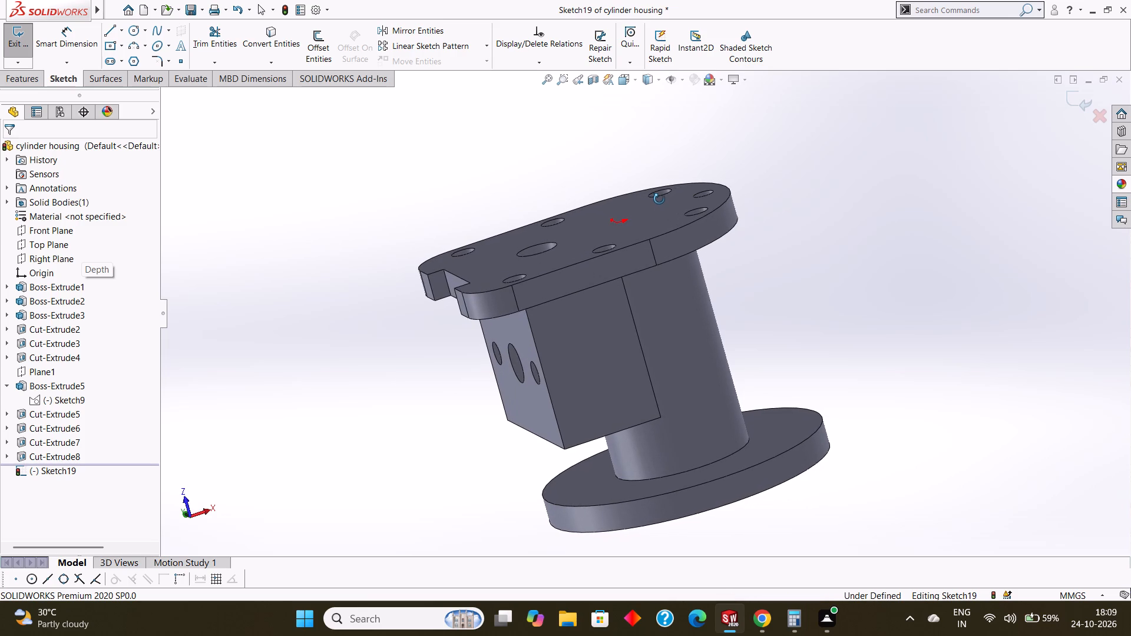
{"action": "middle_click_drag", "start_coordinate": [659, 199], "coordinate": [662, 200]}
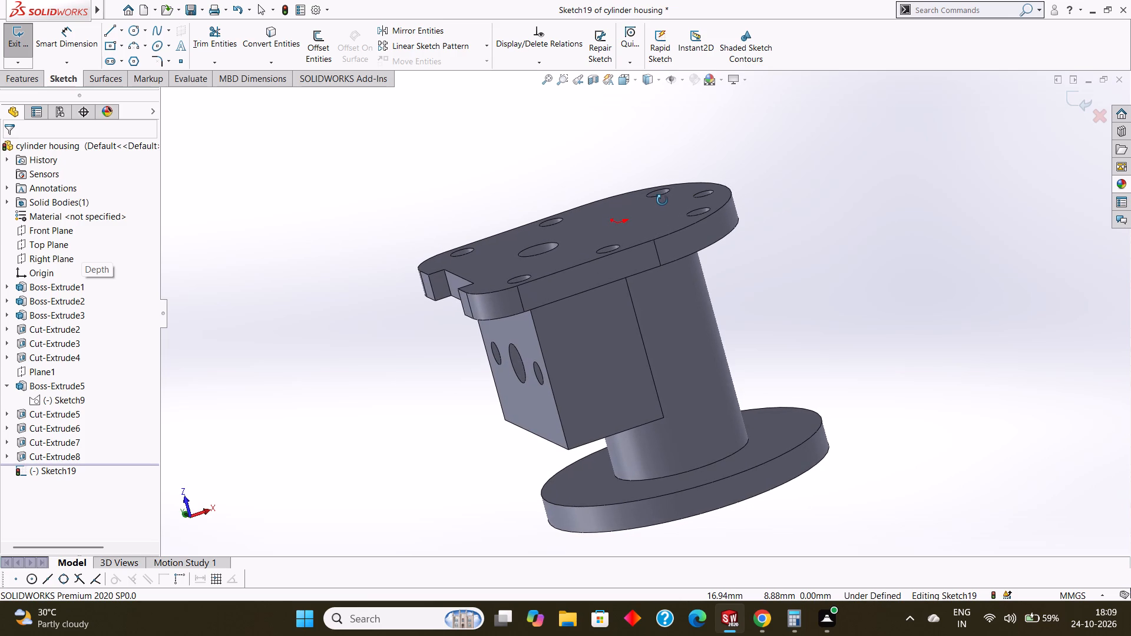
{"action": "middle_click_drag", "start_coordinate": [662, 200], "coordinate": [667, 208]}
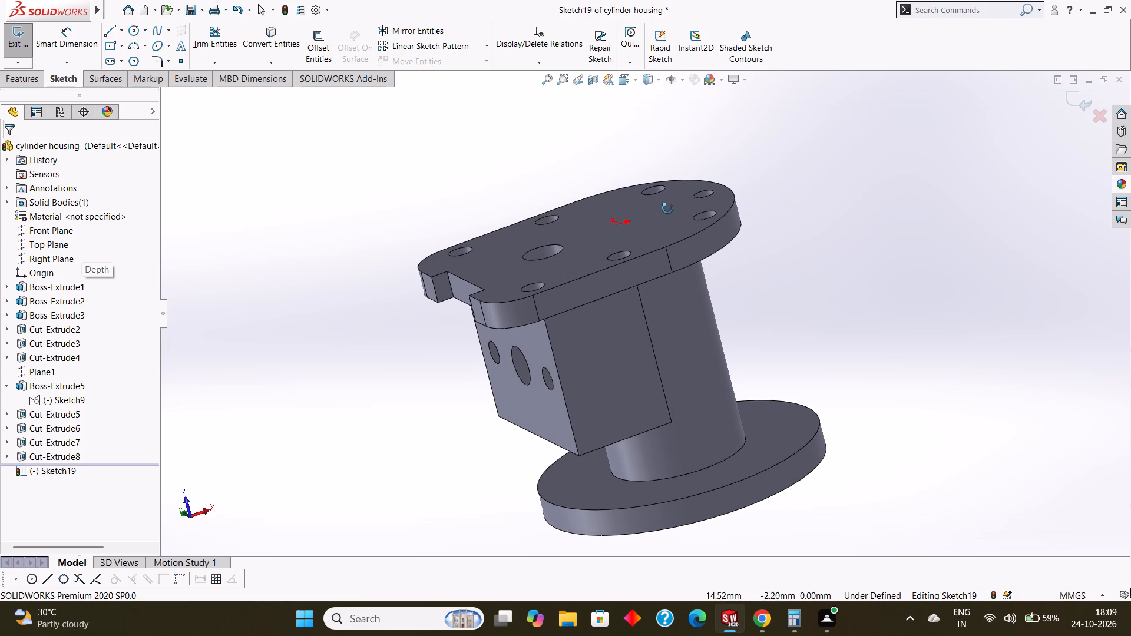
{"action": "middle_click_drag", "start_coordinate": [667, 208], "coordinate": [672, 210]}
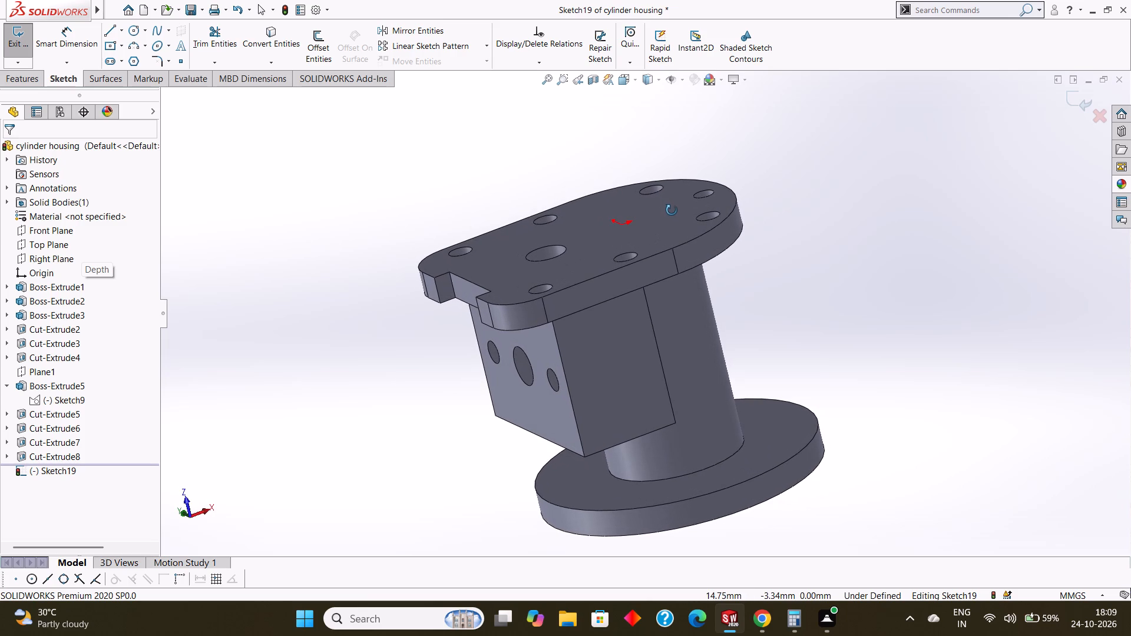
{"action": "middle_click_drag", "start_coordinate": [672, 210], "coordinate": [674, 208]}
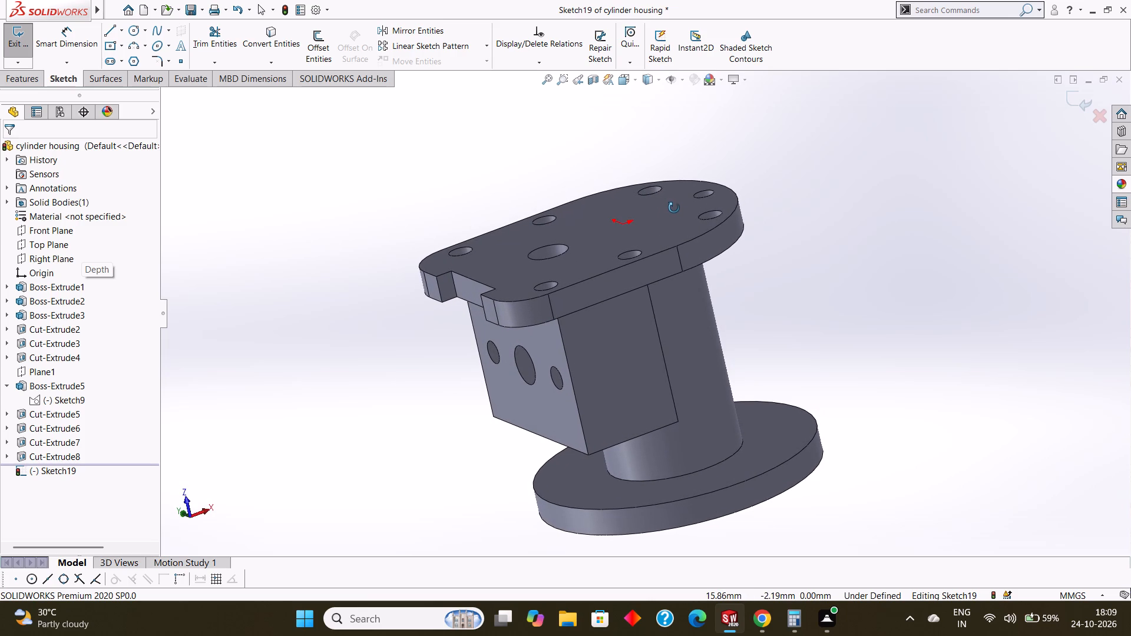
{"action": "middle_click_drag", "start_coordinate": [674, 208], "coordinate": [674, 207]}
{"action": "middle_click_drag", "start_coordinate": [674, 207], "coordinate": [675, 207]}
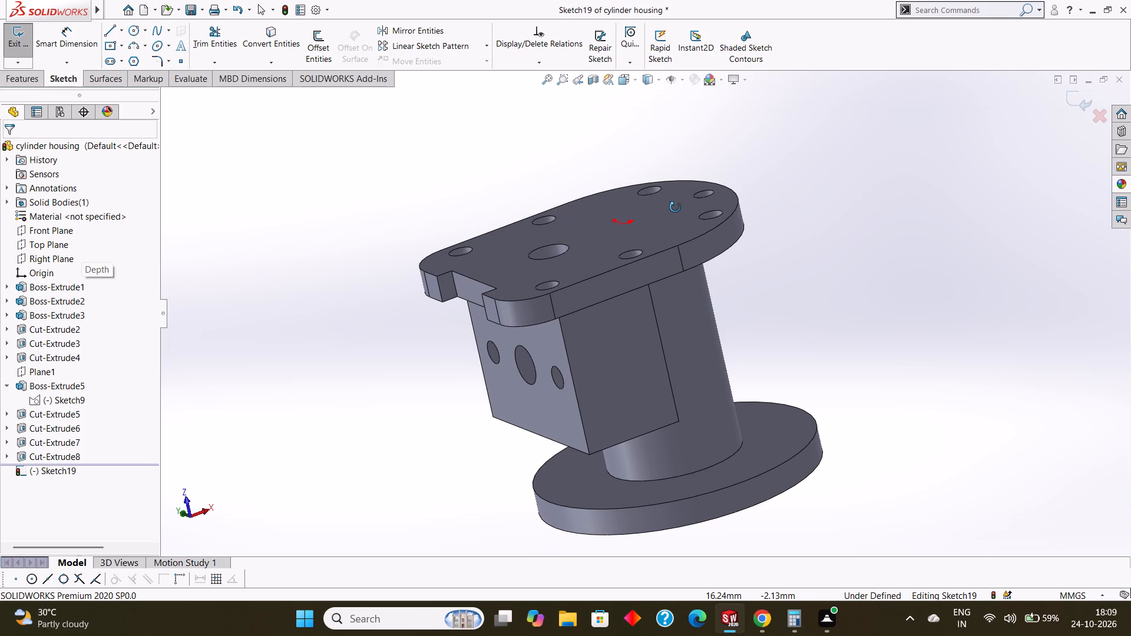
{"action": "middle_click_drag", "start_coordinate": [675, 207], "coordinate": [679, 212]}
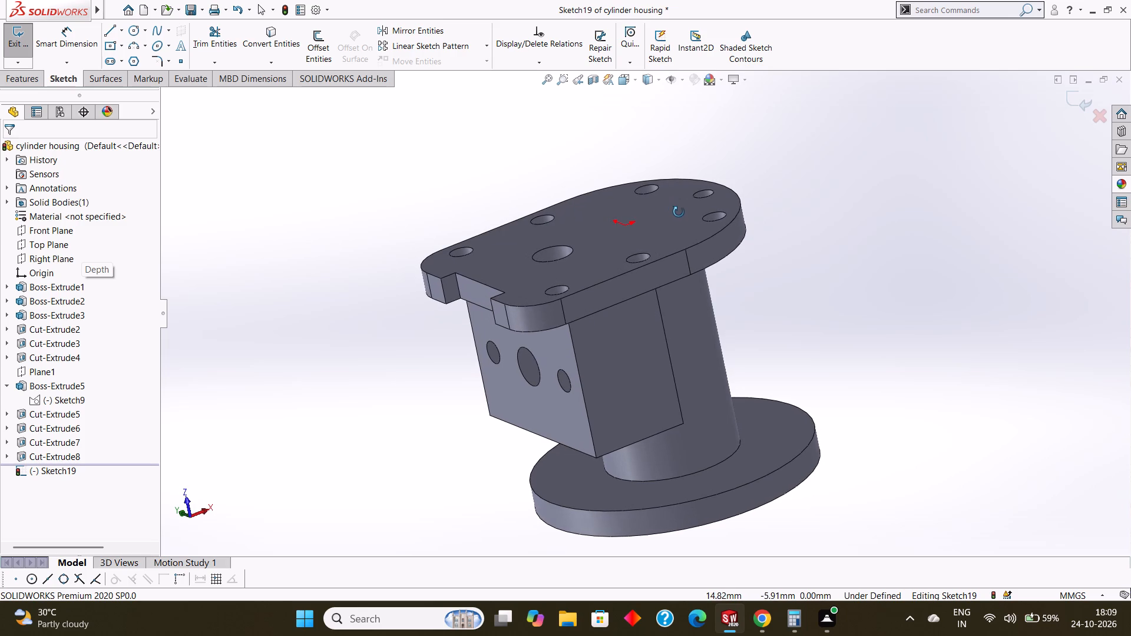
{"action": "middle_click_drag", "start_coordinate": [679, 212], "coordinate": [679, 204]}
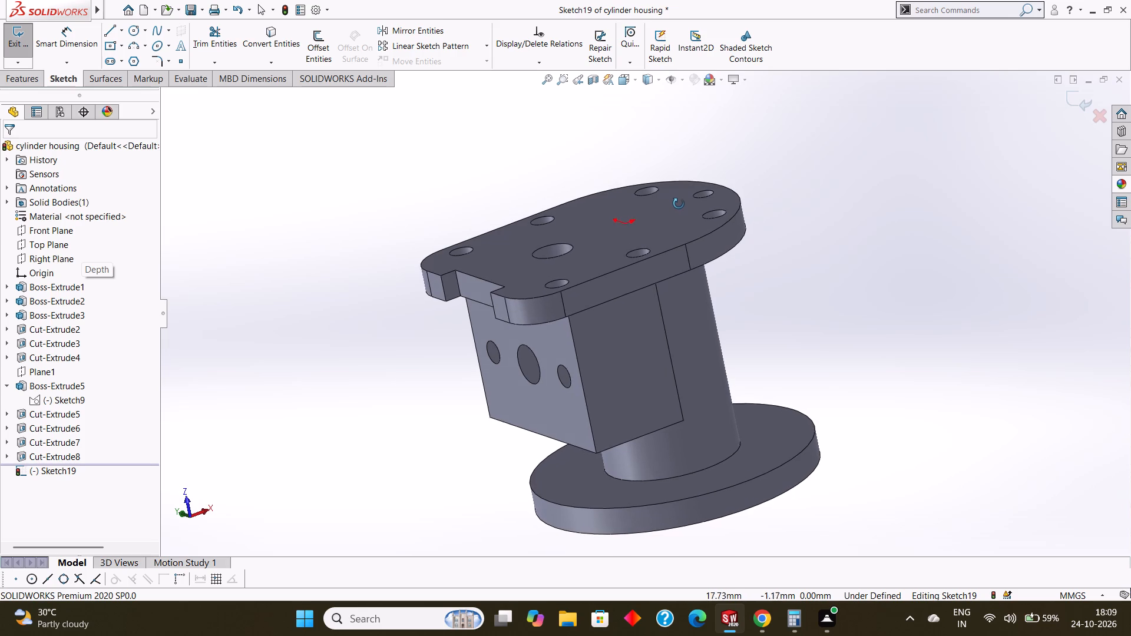
{"action": "middle_click_drag", "start_coordinate": [679, 204], "coordinate": [679, 206]}
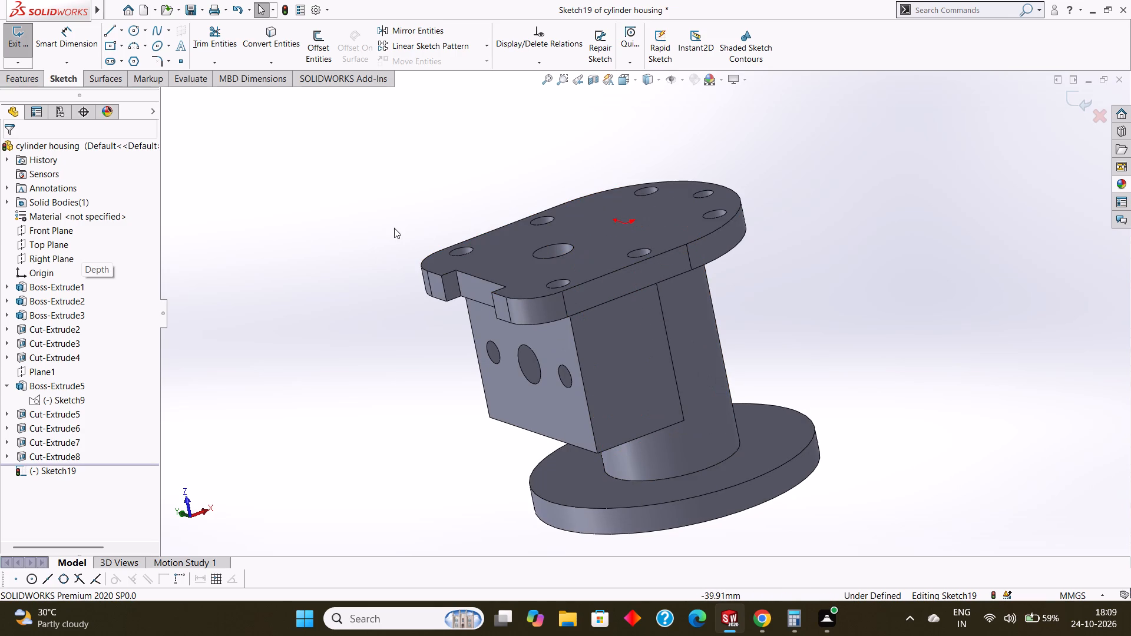
Exit the empty sketch on the top plate without adding any geometry.
{"action": "left_click", "coordinate": [38, 79]}
{"action": "left_click", "coordinate": [65, 77]}
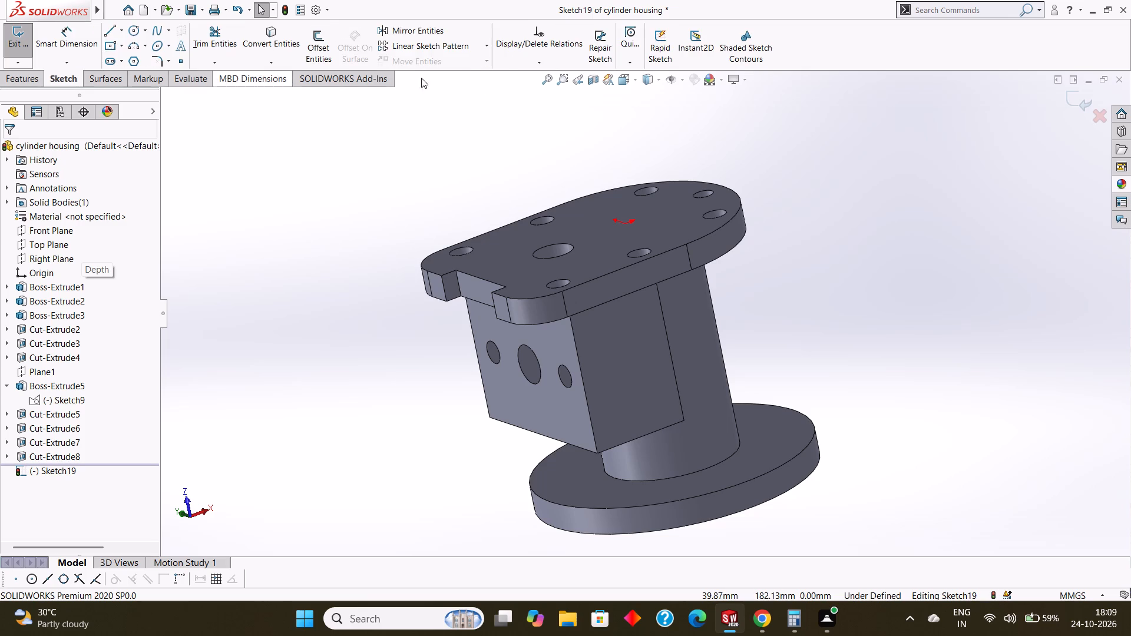
{"action": "left_click", "coordinate": [39, 76]}
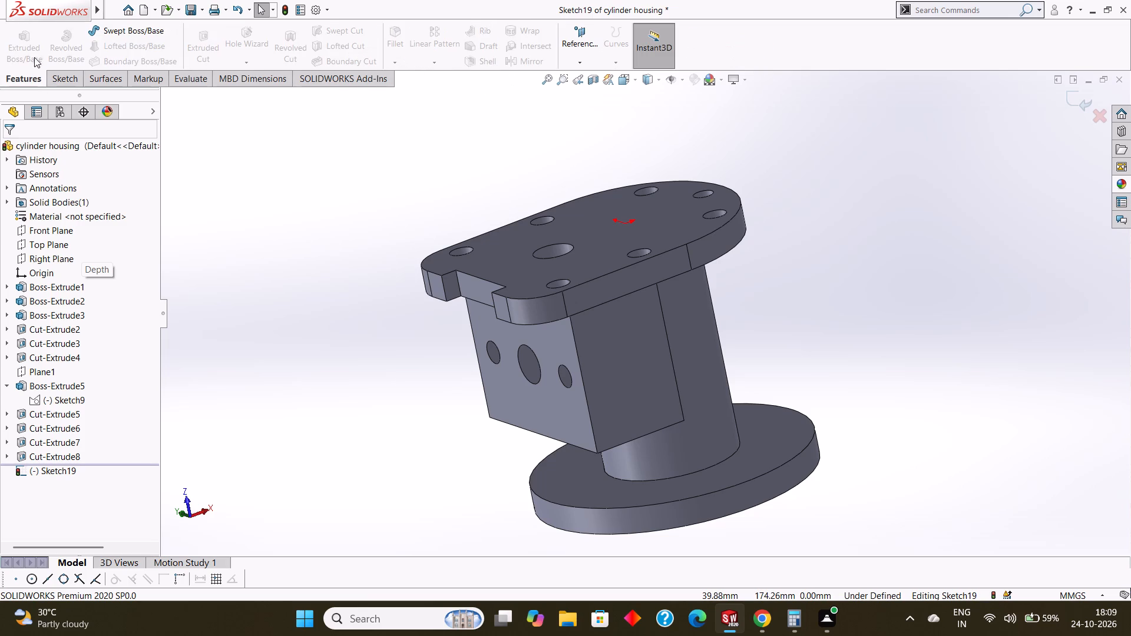
{"action": "left_click", "coordinate": [59, 77]}
{"action": "left_click", "coordinate": [18, 45]}
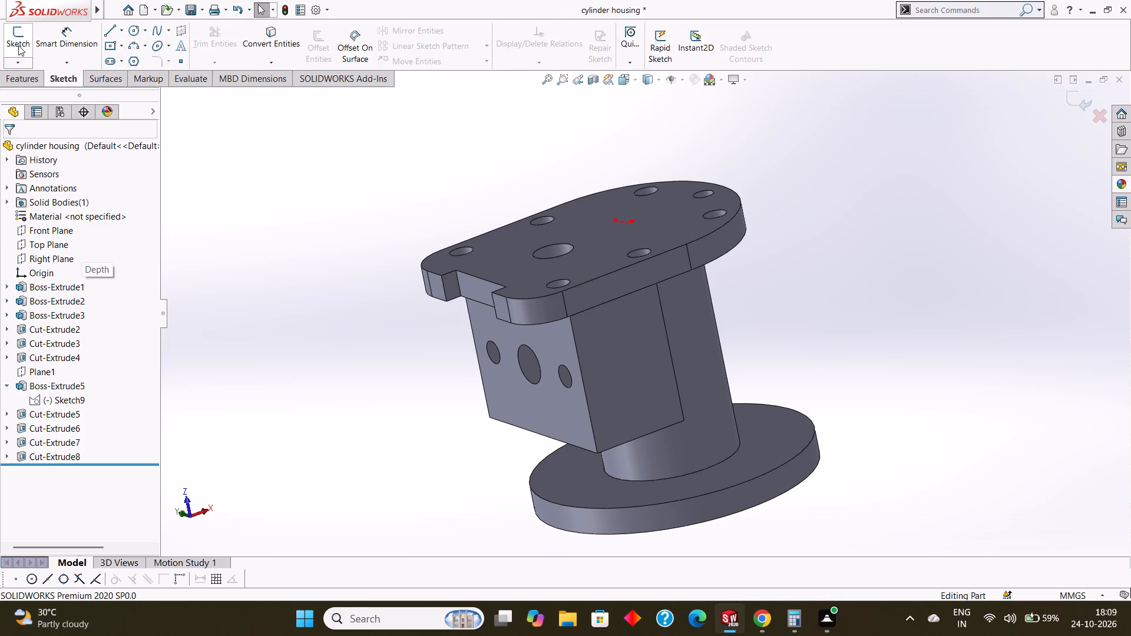
Set up a reference plane parallel to the Front Plane at an offset of 11 mm, previewed against the round flange.
{"action": "left_click", "coordinate": [10, 80]}
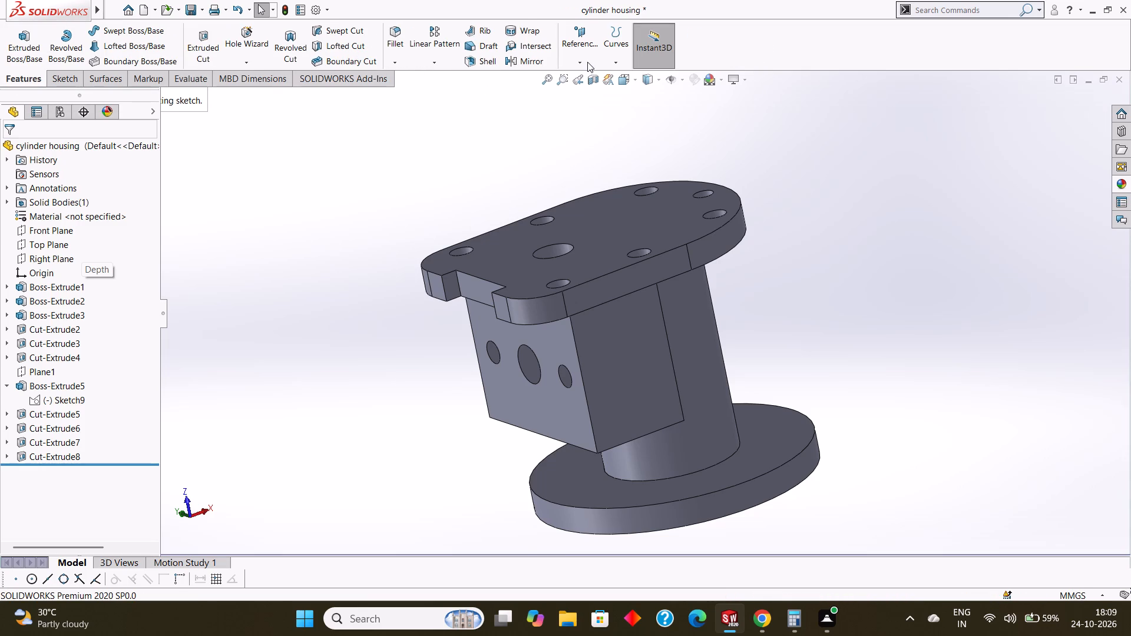
{"action": "left_click", "coordinate": [587, 62]}
{"action": "left_click", "coordinate": [594, 73]}
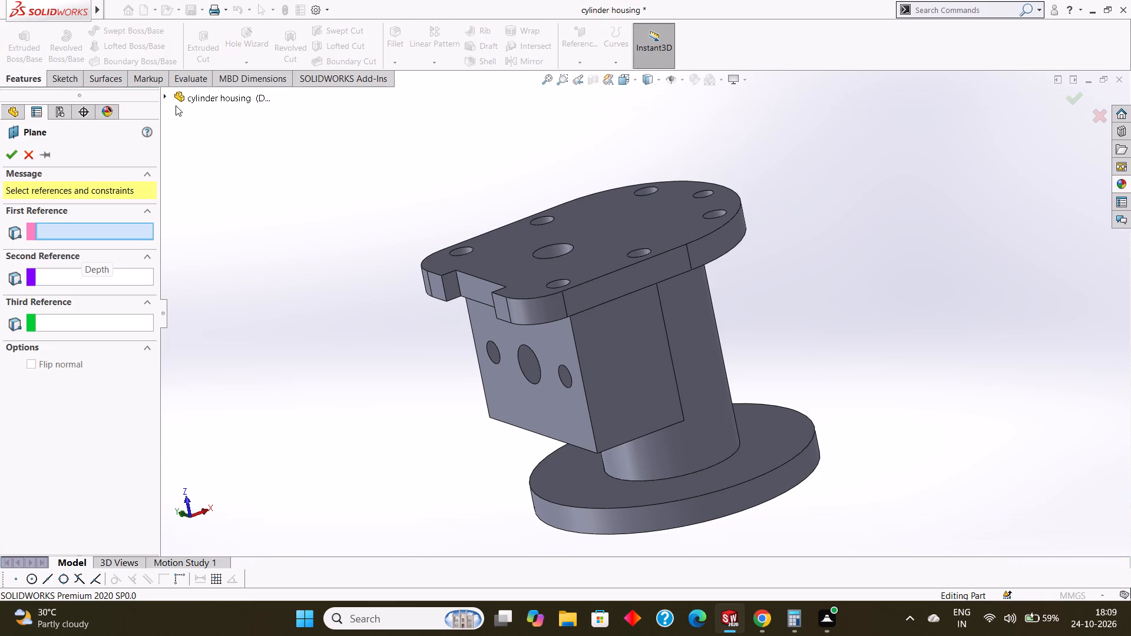
{"action": "left_click", "coordinate": [167, 94]}
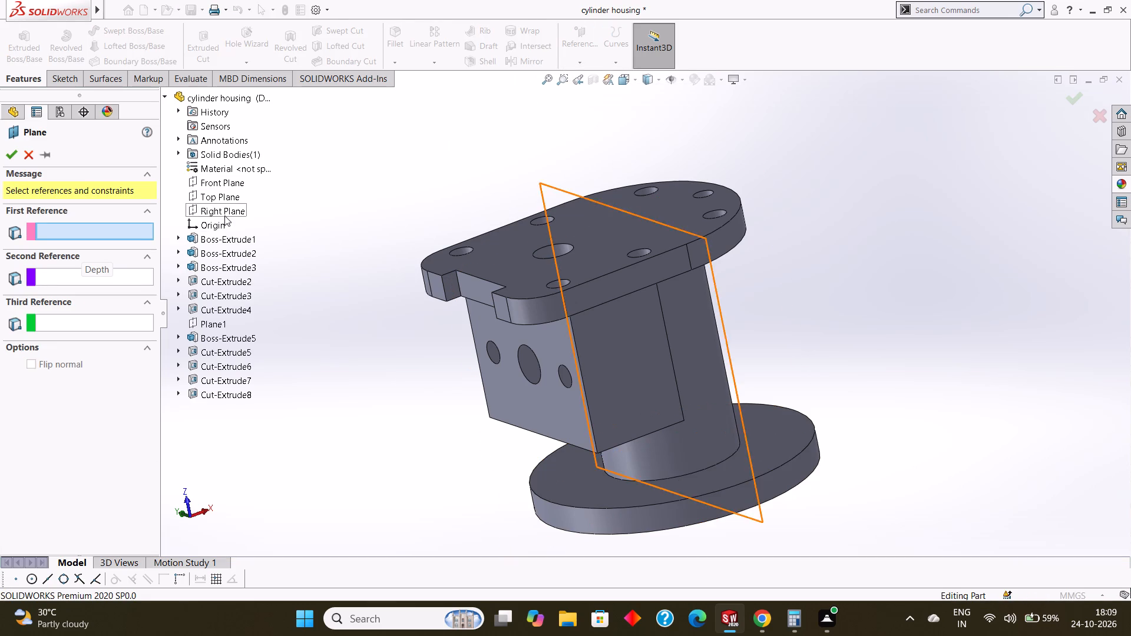
{"action": "left_click", "coordinate": [224, 183]}
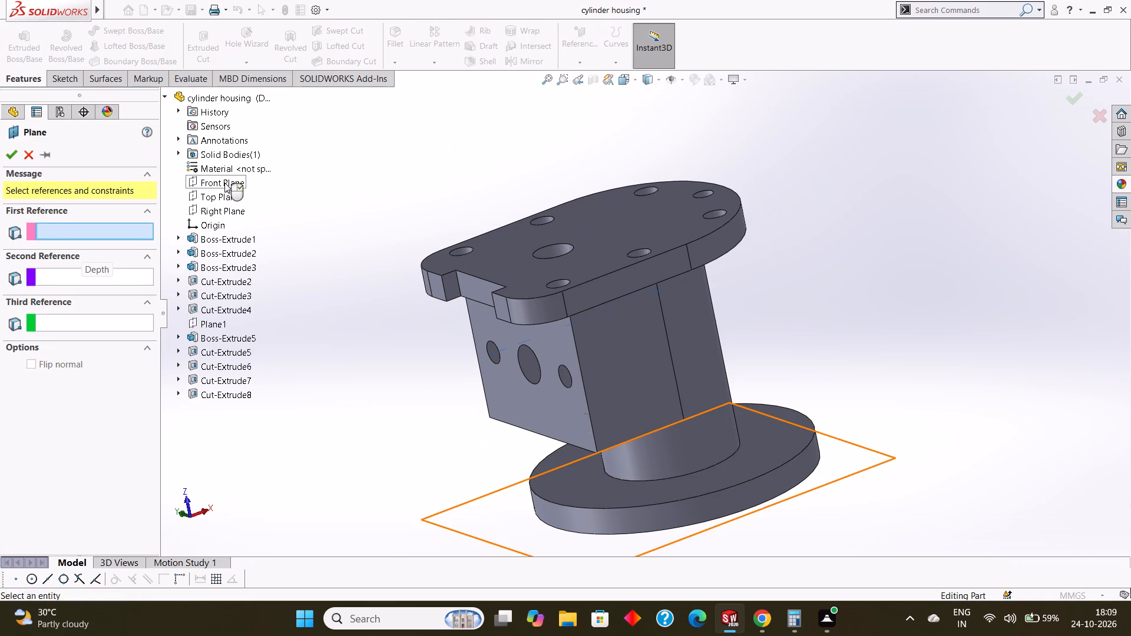
{"action": "middle_click_drag", "start_coordinate": [313, 205], "coordinate": [315, 187]}
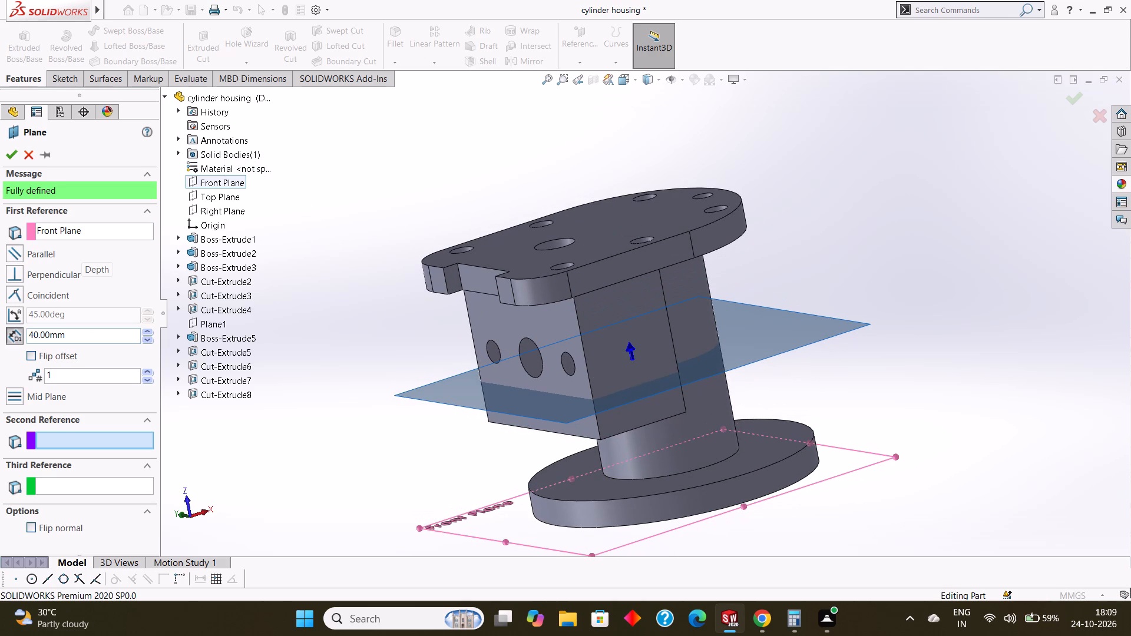
{"action": "left_click", "coordinate": [90, 329]}
{"action": "left_click_drag", "start_coordinate": [107, 332], "coordinate": [19, 322]}
{"action": "type", "text": "11"}
{"action": "key", "text": "Return"}
{"action": "middle_click_drag", "start_coordinate": [837, 302], "coordinate": [894, 248]}
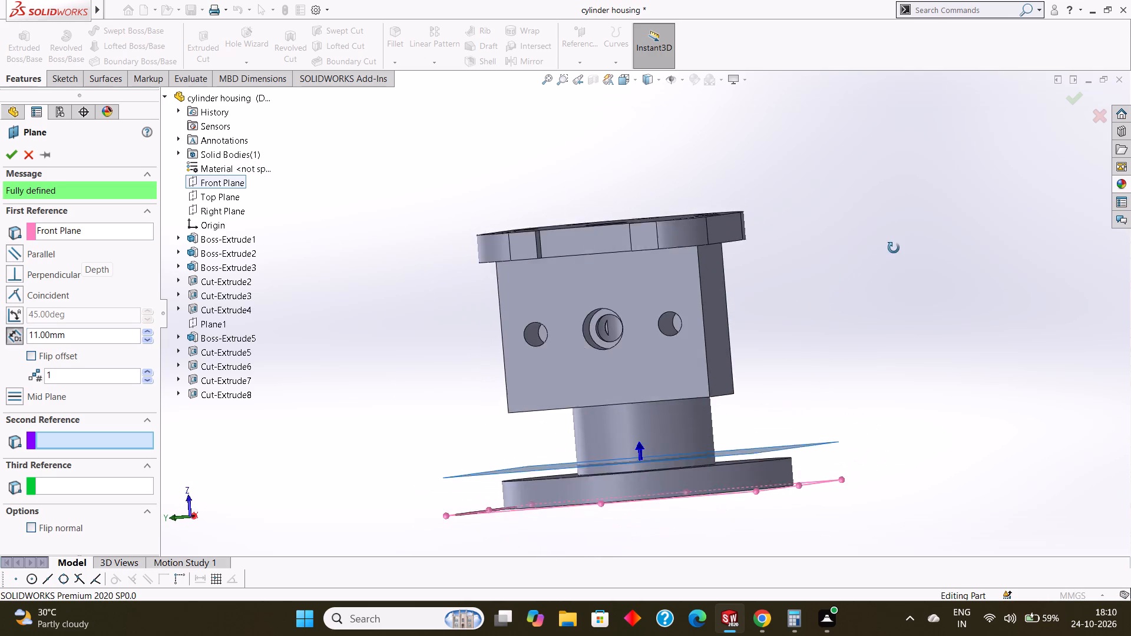
{"action": "middle_click_drag", "start_coordinate": [894, 248], "coordinate": [906, 261]}
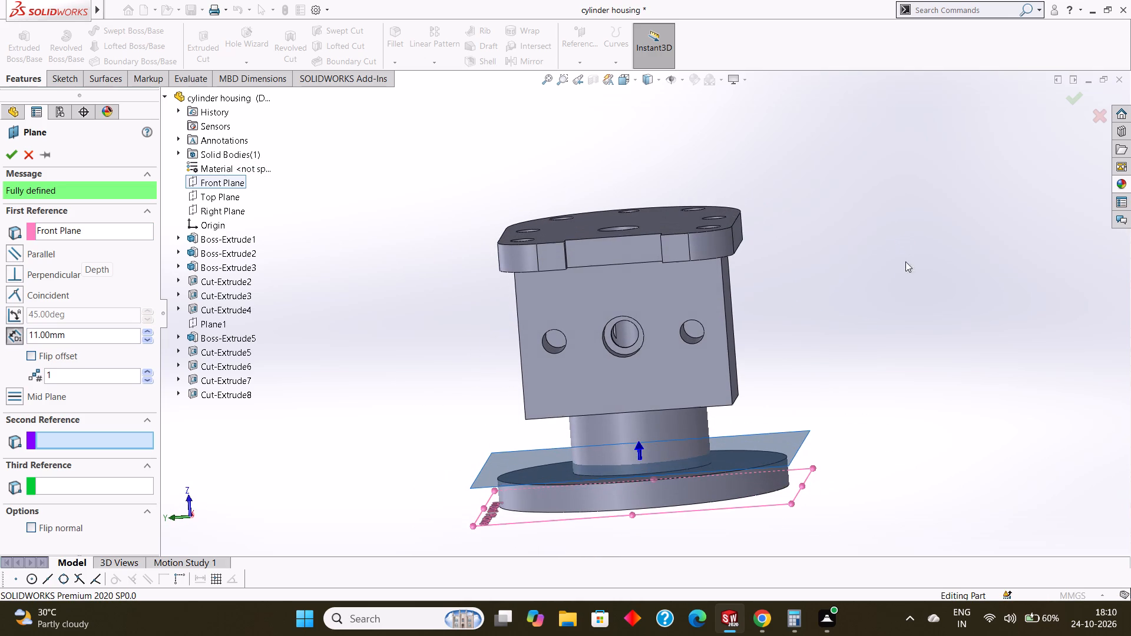
Set the reference plane's offset from the Front Plane to 8 mm and create the plane.
{"action": "left_click", "coordinate": [77, 329]}
{"action": "left_click_drag", "start_coordinate": [87, 340], "coordinate": [11, 340]}
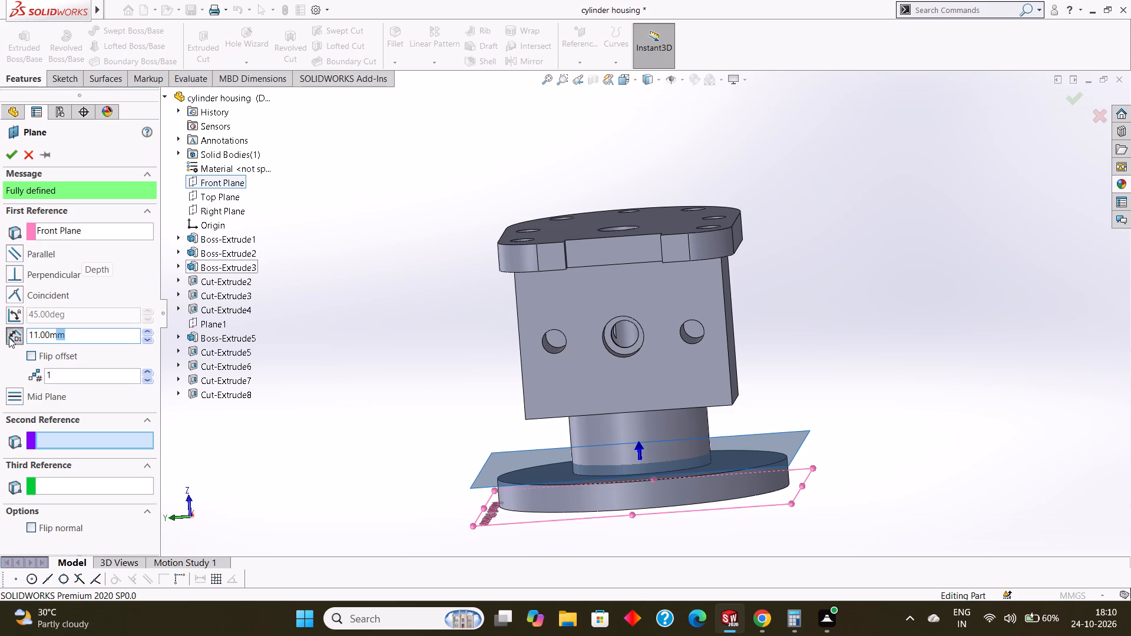
{"action": "key", "text": "BackSpace"}
{"action": "key", "text": "8"}
{"action": "key", "text": "Return"}
{"action": "left_click", "coordinate": [6, 157]}
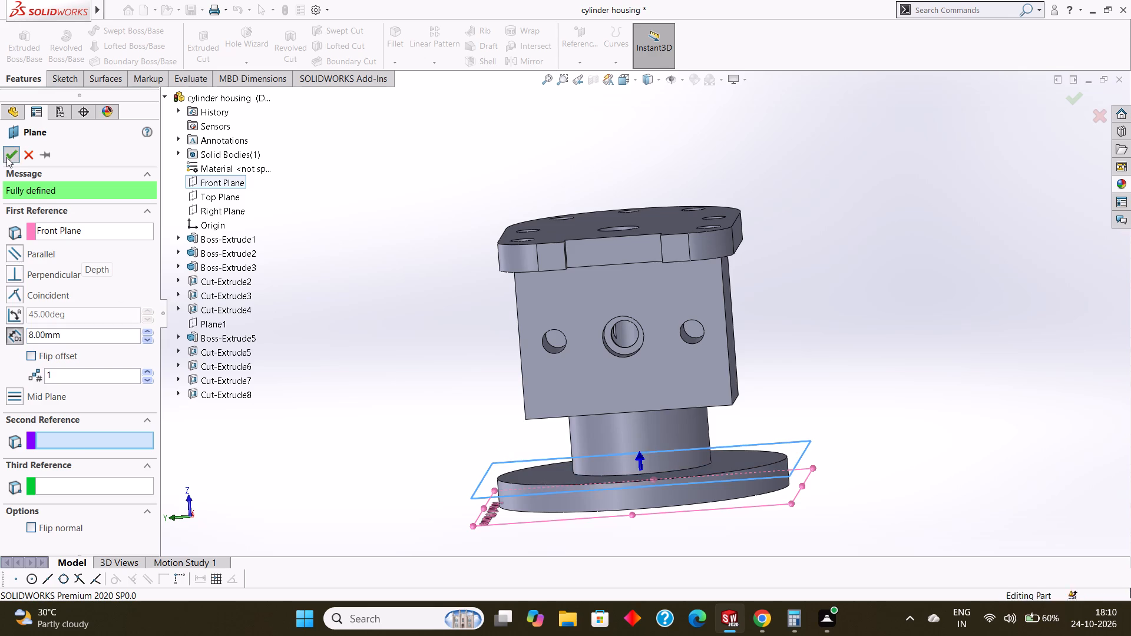
Start a new sketch on the 8 mm offset plane, viewed face-on.
{"action": "middle_click_drag", "start_coordinate": [951, 318], "coordinate": [953, 447]}
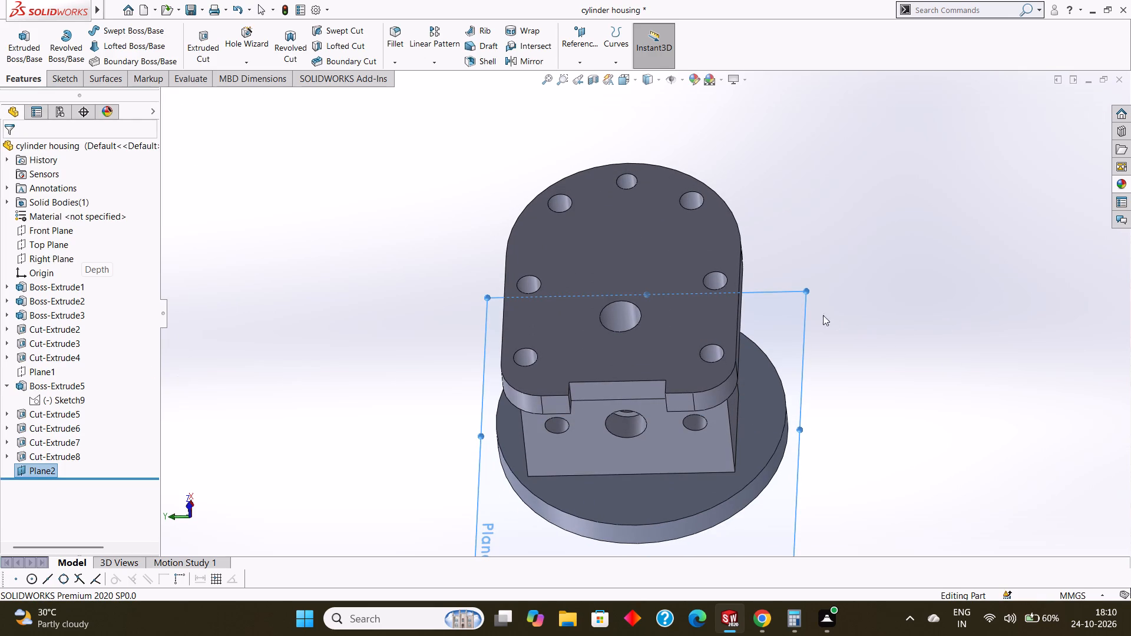
{"action": "left_click", "coordinate": [795, 303]}
{"action": "left_click", "coordinate": [845, 270]}
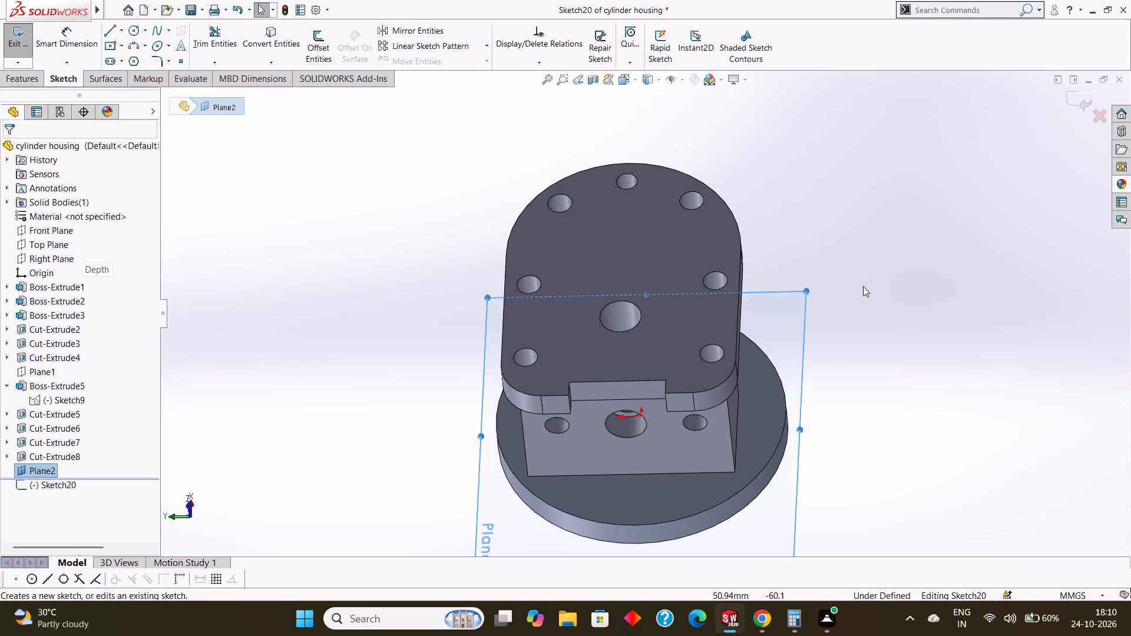
{"action": "key", "text": "ctrl+8"}
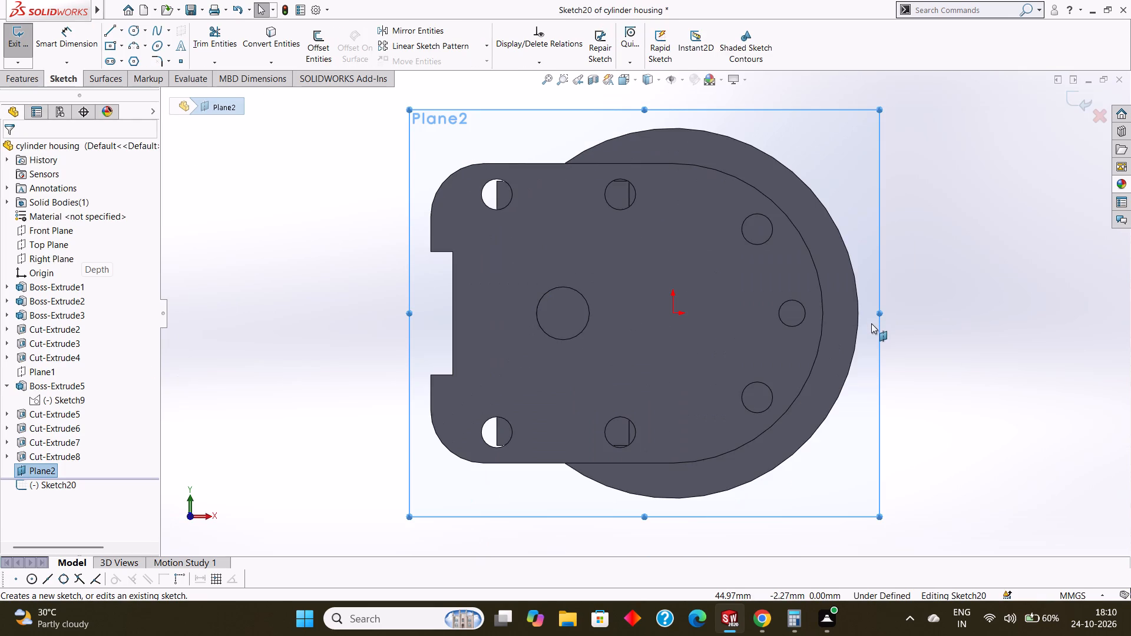
Sketch a circle centred on the origin with a radius of about 28 mm.
{"action": "left_click", "coordinate": [132, 26]}
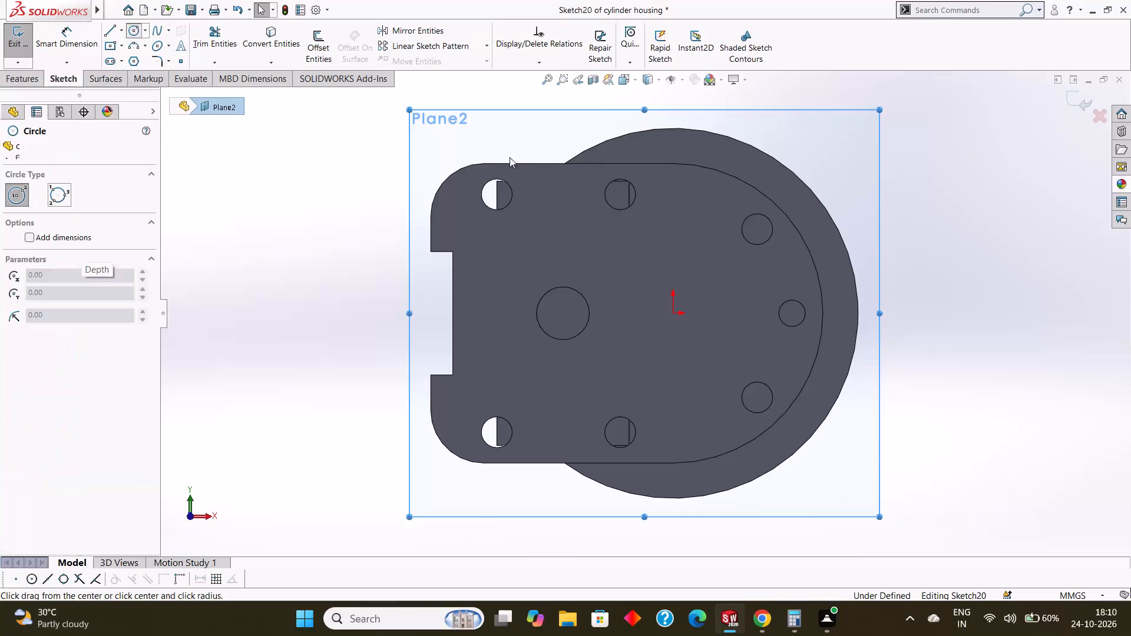
{"action": "left_click_drag", "start_coordinate": [673, 312], "coordinate": [729, 395]}
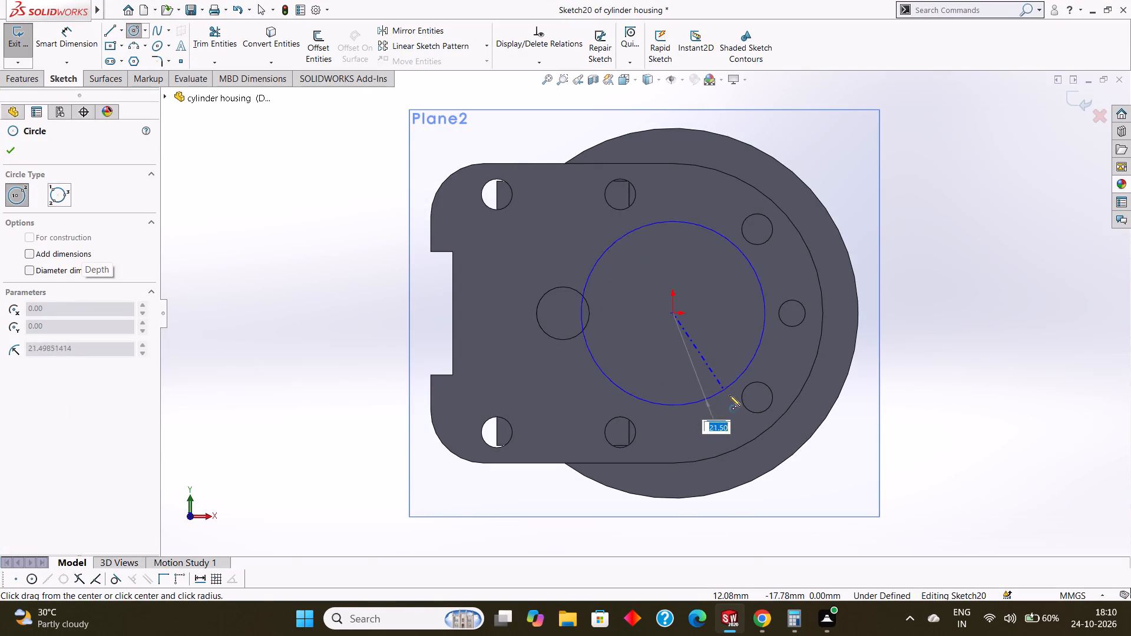
{"action": "left_click_drag", "start_coordinate": [729, 395], "coordinate": [744, 415]}
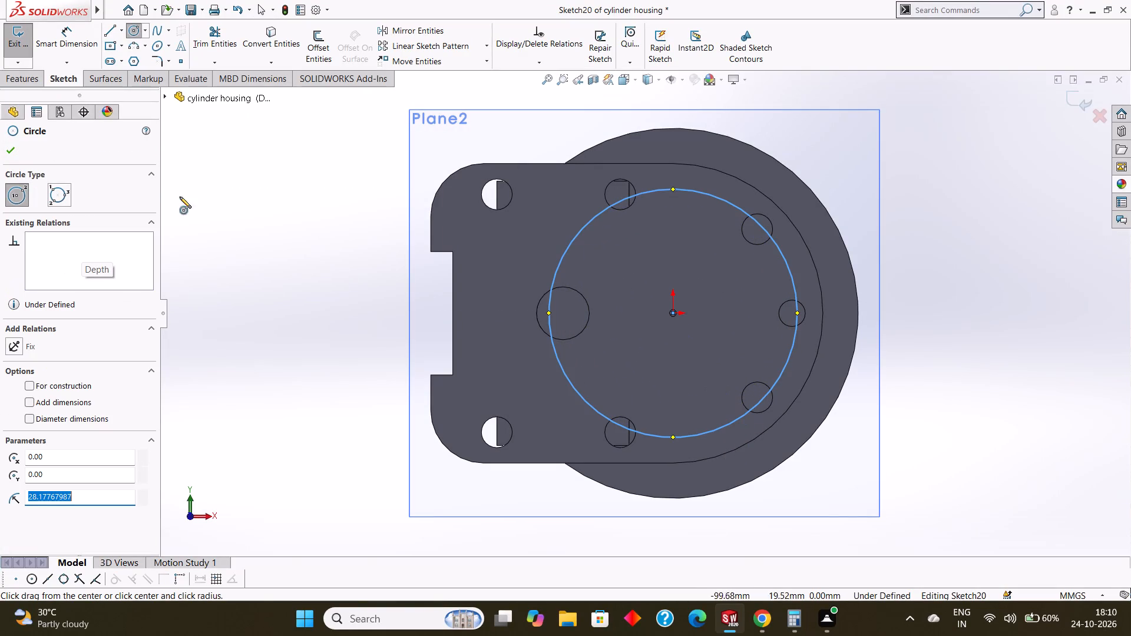
{"action": "left_click", "coordinate": [17, 151]}
Dimension the origin-centred circle's diameter and set it to 40 mm.
{"action": "left_click", "coordinate": [80, 39]}
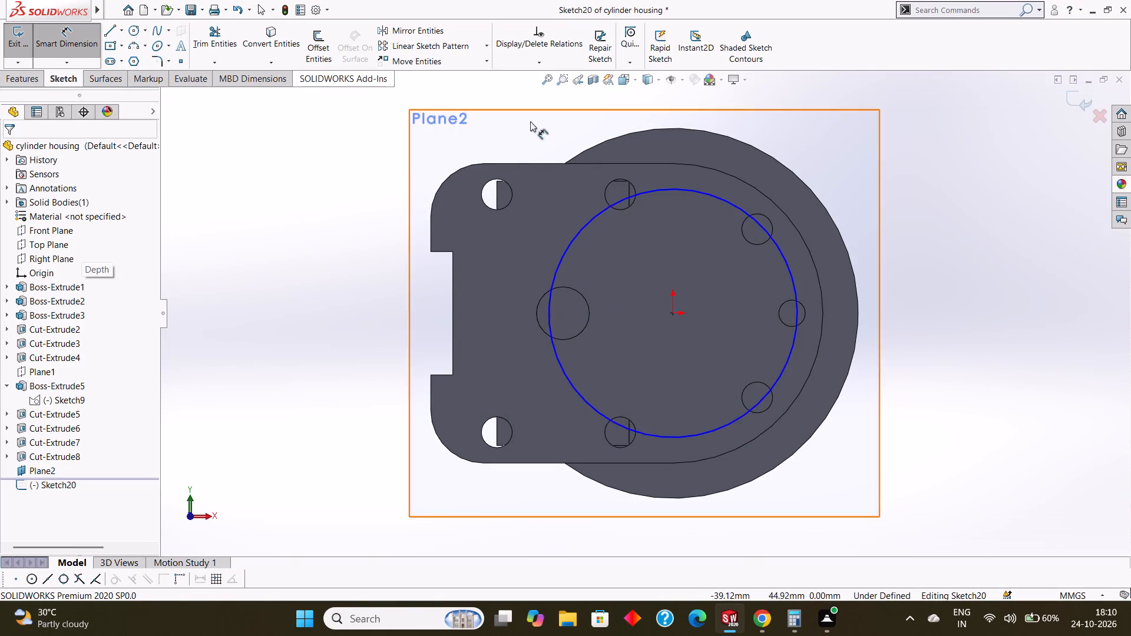
{"action": "left_click", "coordinate": [707, 194]}
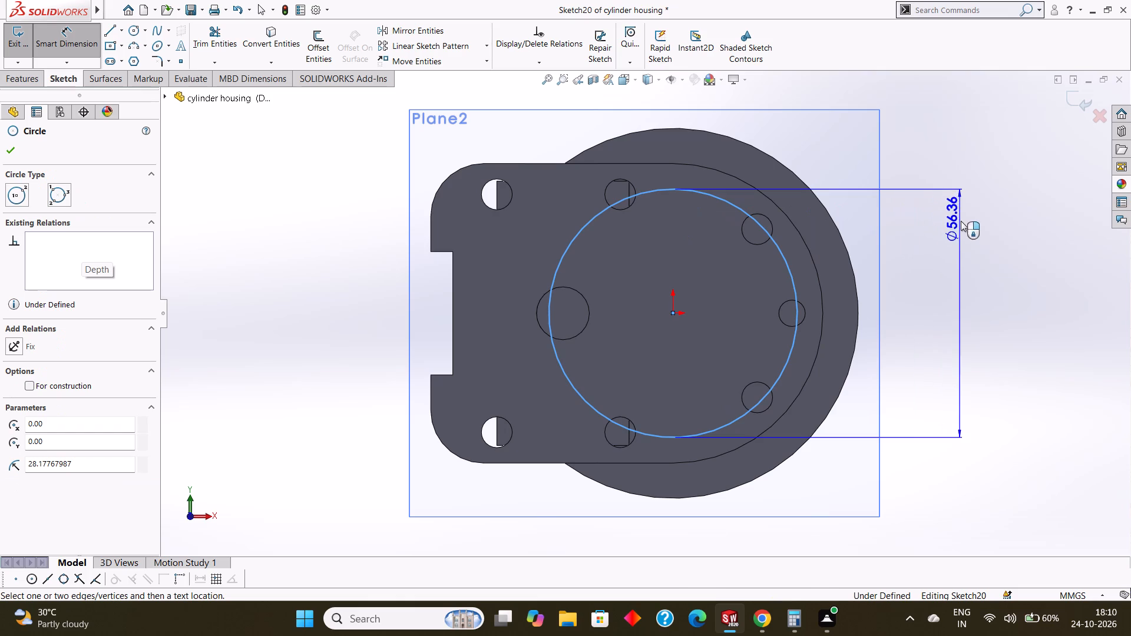
{"action": "left_click", "coordinate": [980, 237]}
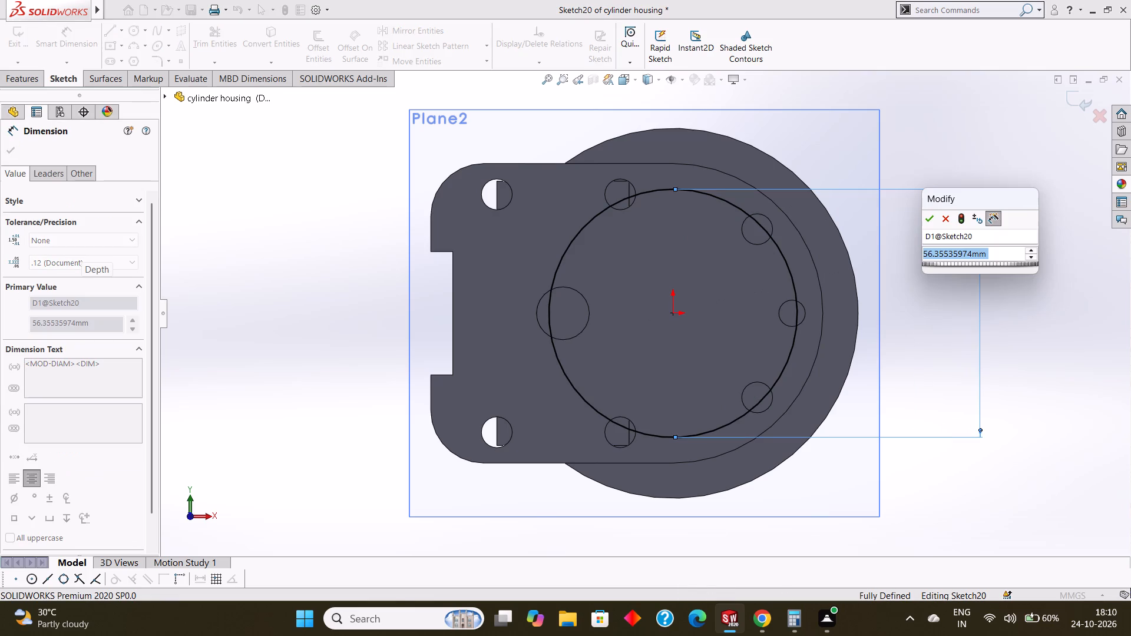
{"action": "key", "text": "BackSpace"}
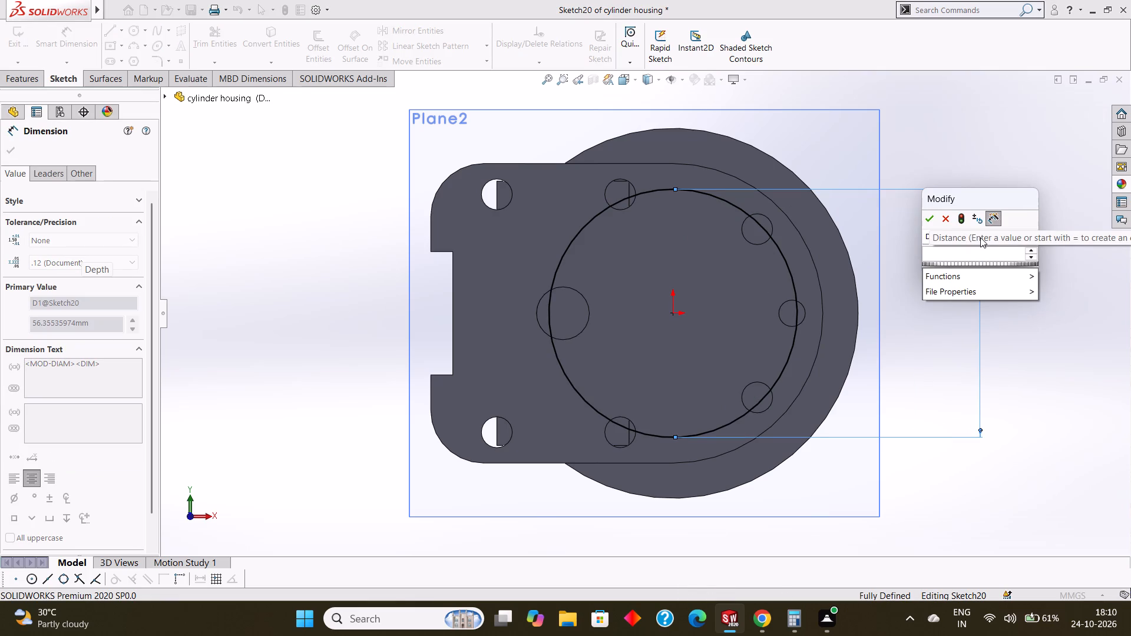
{"action": "type", "text": "40"}
{"action": "key", "text": "Return"}
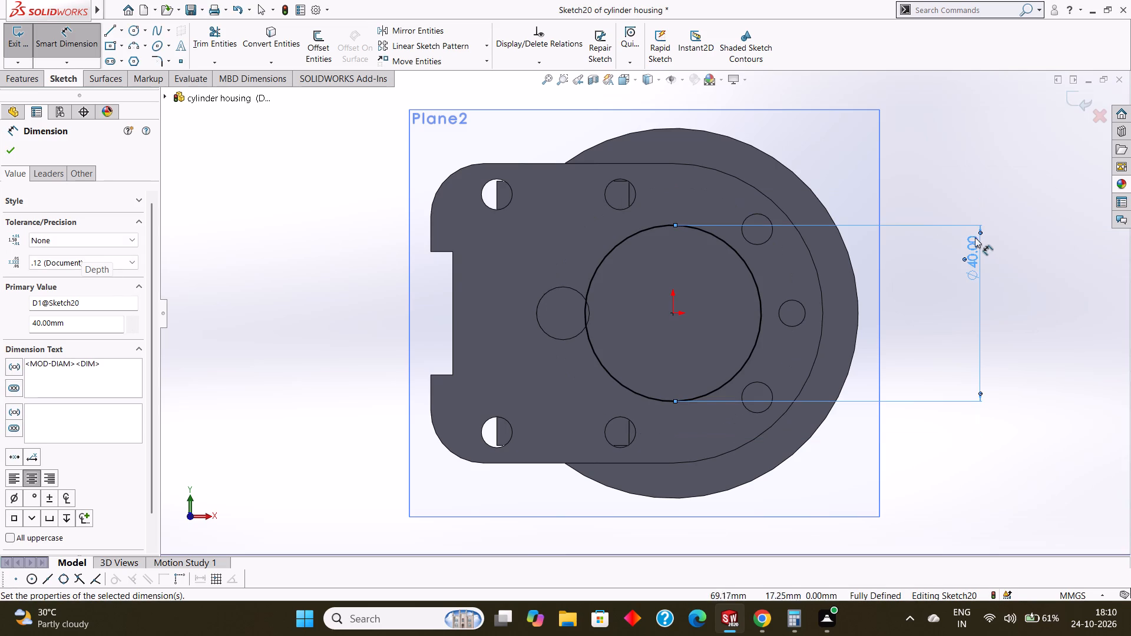
{"action": "left_click", "coordinate": [12, 149]}
Extrude the circle from the sketch plane as a blind boss 11 mm deep.
{"action": "left_click", "coordinate": [19, 82]}
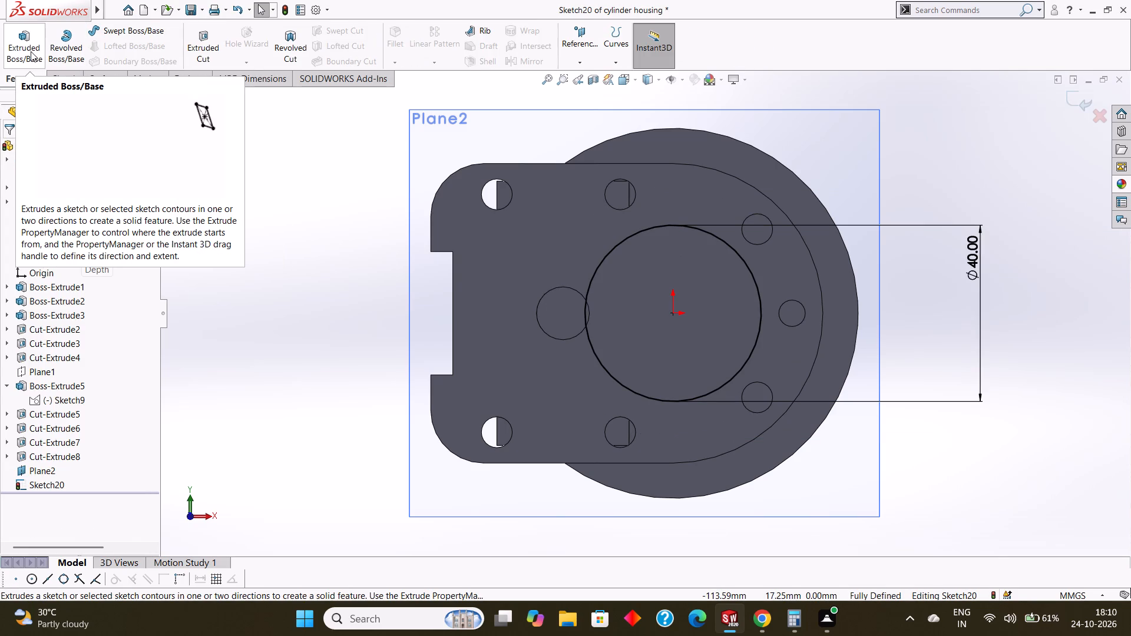
{"action": "left_click", "coordinate": [26, 49]}
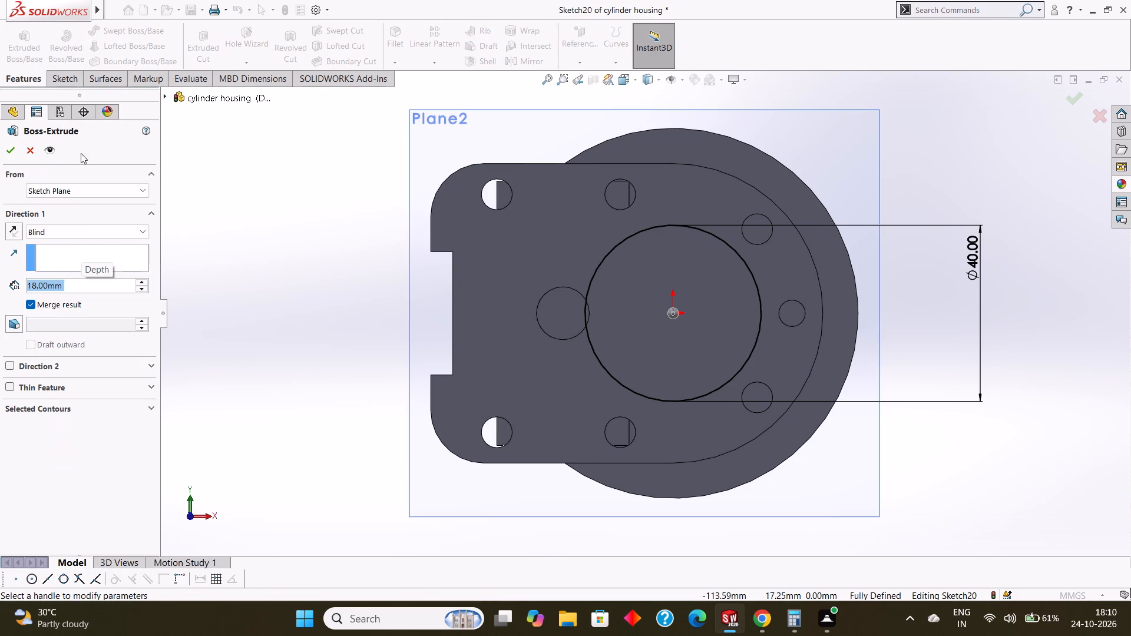
{"action": "key", "text": "BackSpace"}
{"action": "type", "text": "11"}
{"action": "key", "text": "Return"}
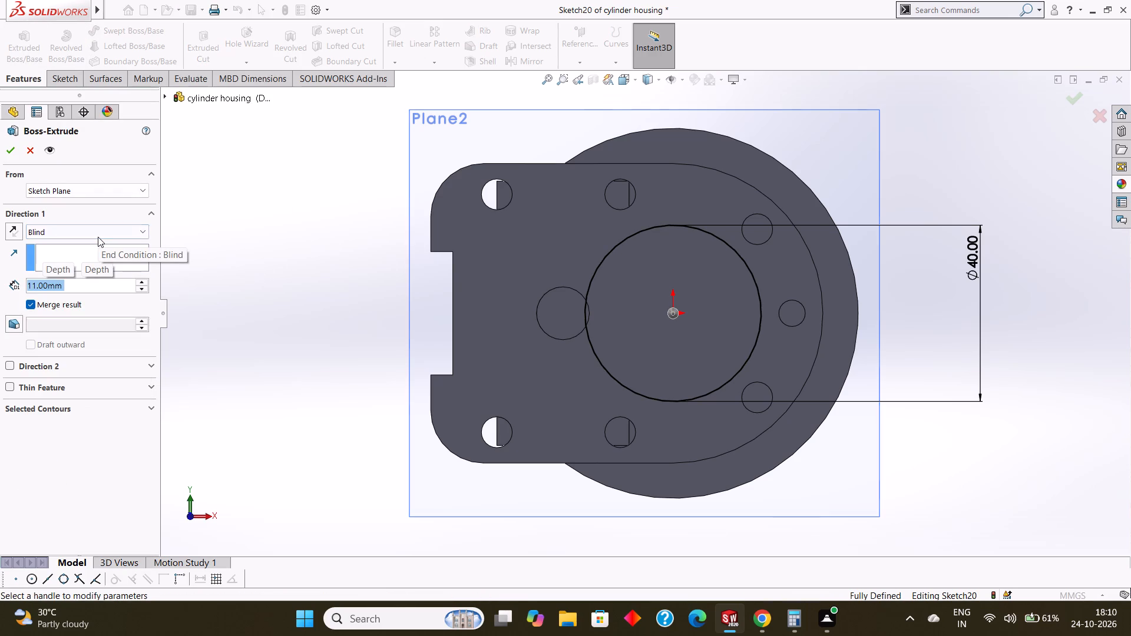
{"action": "left_click", "coordinate": [6, 157]}
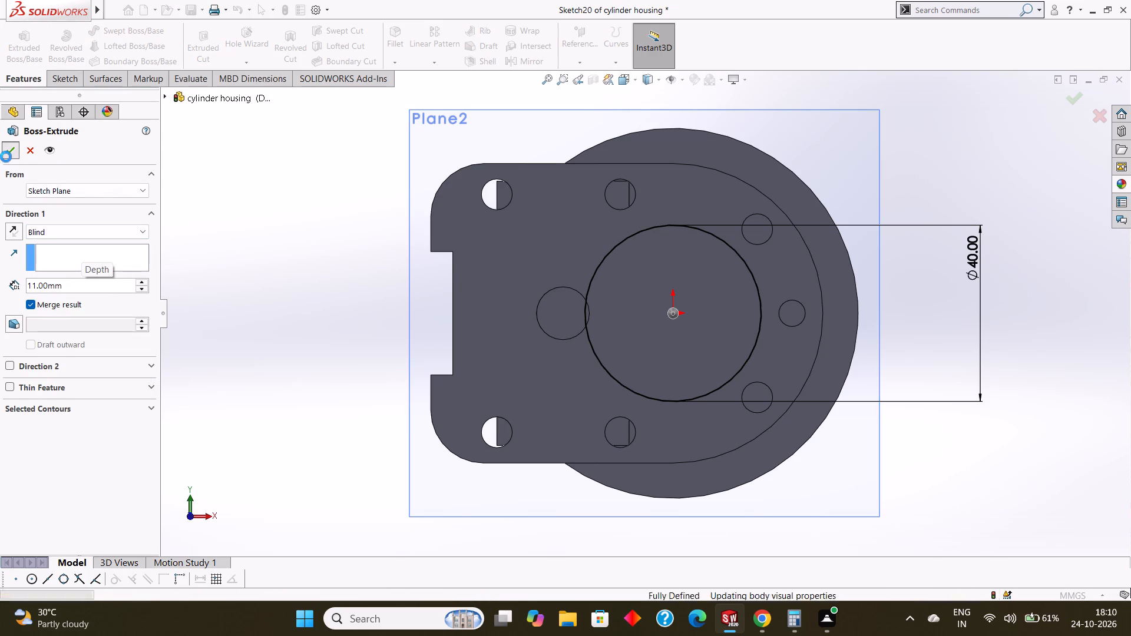
Examine the extruded boss where the cylinder meets the round flange from several angles.
{"action": "middle_click_drag", "start_coordinate": [1023, 524], "coordinate": [1013, 376]}
{"action": "middle_click_drag", "start_coordinate": [1014, 377], "coordinate": [1010, 373]}
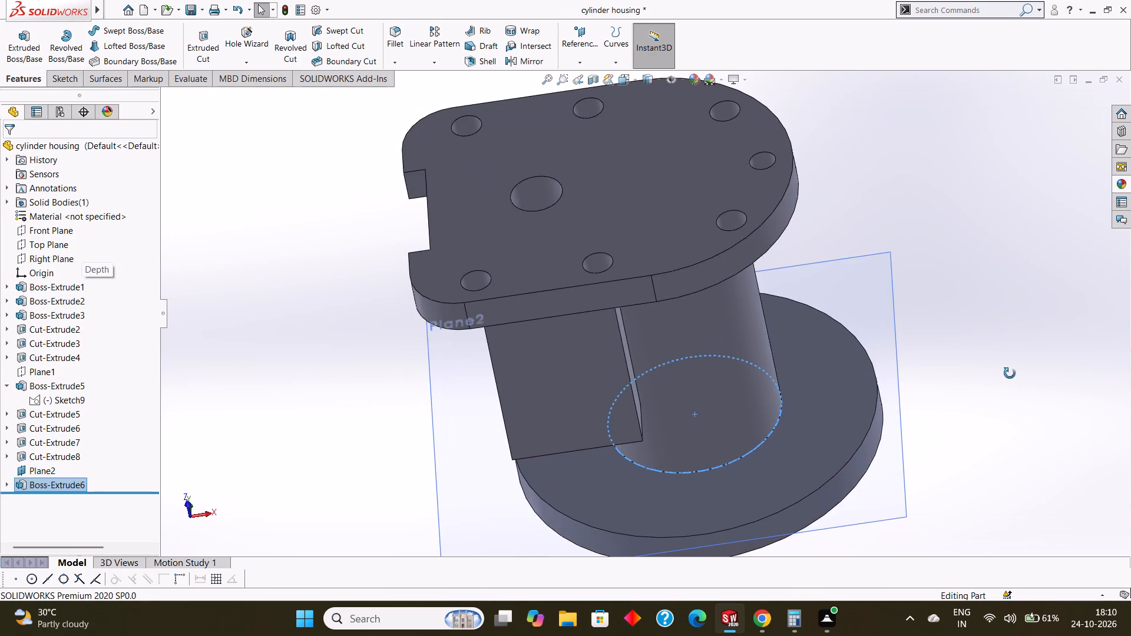
{"action": "middle_click_drag", "start_coordinate": [1010, 373], "coordinate": [994, 303]}
{"action": "scroll", "coordinate": [994, 302], "scroll_direction": "up", "scroll_amount": 1}
{"action": "middle_click", "coordinate": [994, 302]}
{"action": "left_click", "coordinate": [999, 348]}
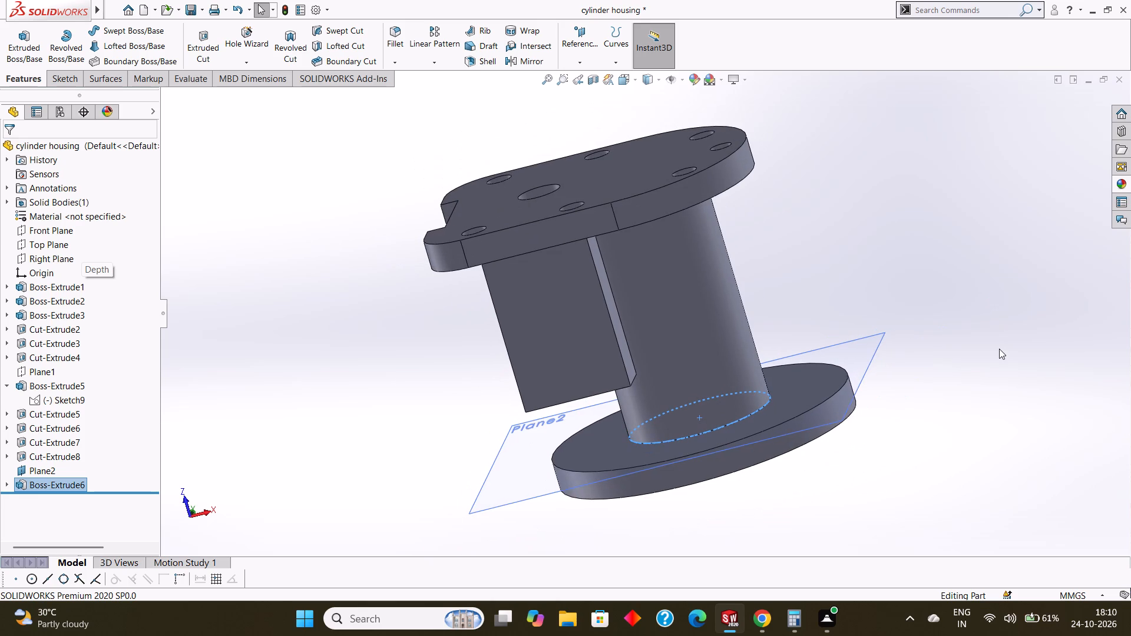
{"action": "middle_click_drag", "start_coordinate": [1001, 350], "coordinate": [1019, 326]}
{"action": "middle_click_drag", "start_coordinate": [1019, 326], "coordinate": [1000, 420]}
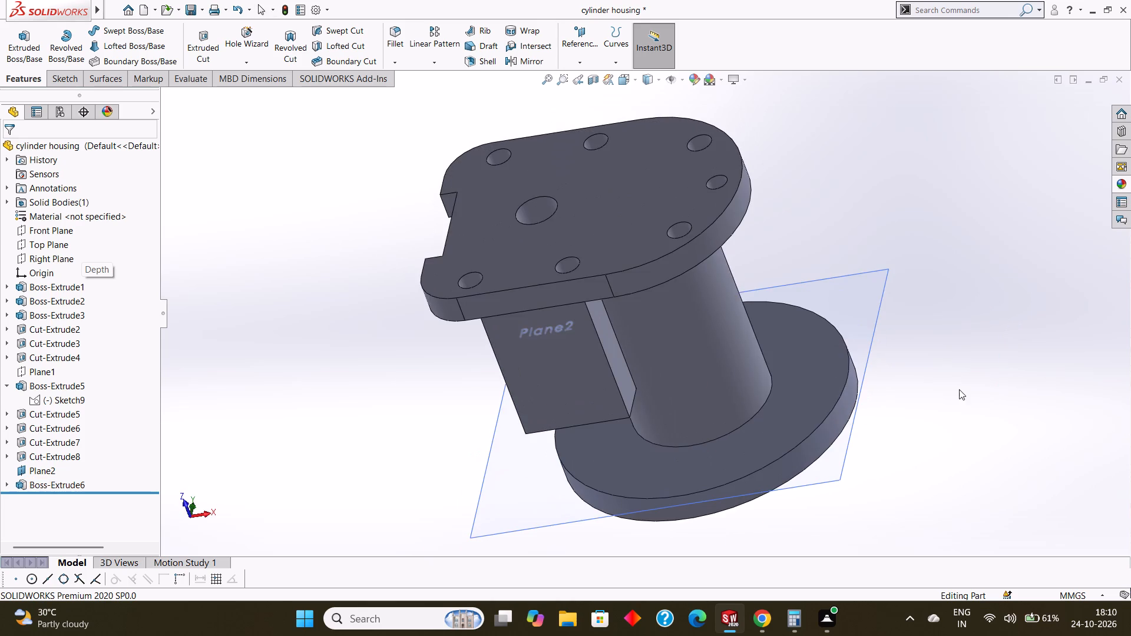
{"action": "middle_click_drag", "start_coordinate": [955, 388], "coordinate": [960, 418]}
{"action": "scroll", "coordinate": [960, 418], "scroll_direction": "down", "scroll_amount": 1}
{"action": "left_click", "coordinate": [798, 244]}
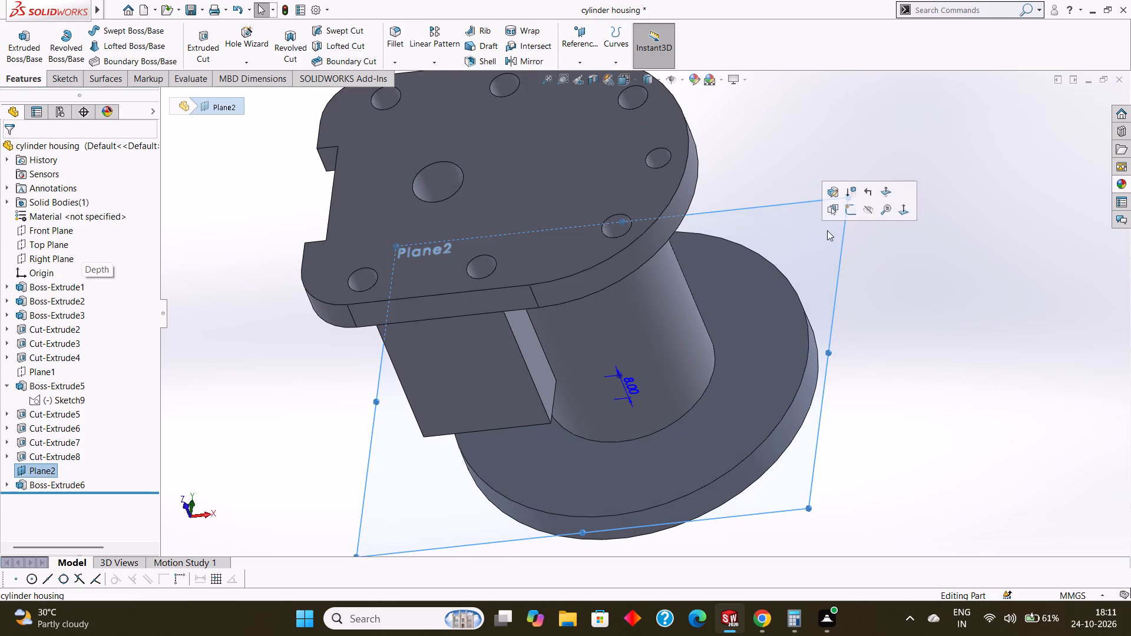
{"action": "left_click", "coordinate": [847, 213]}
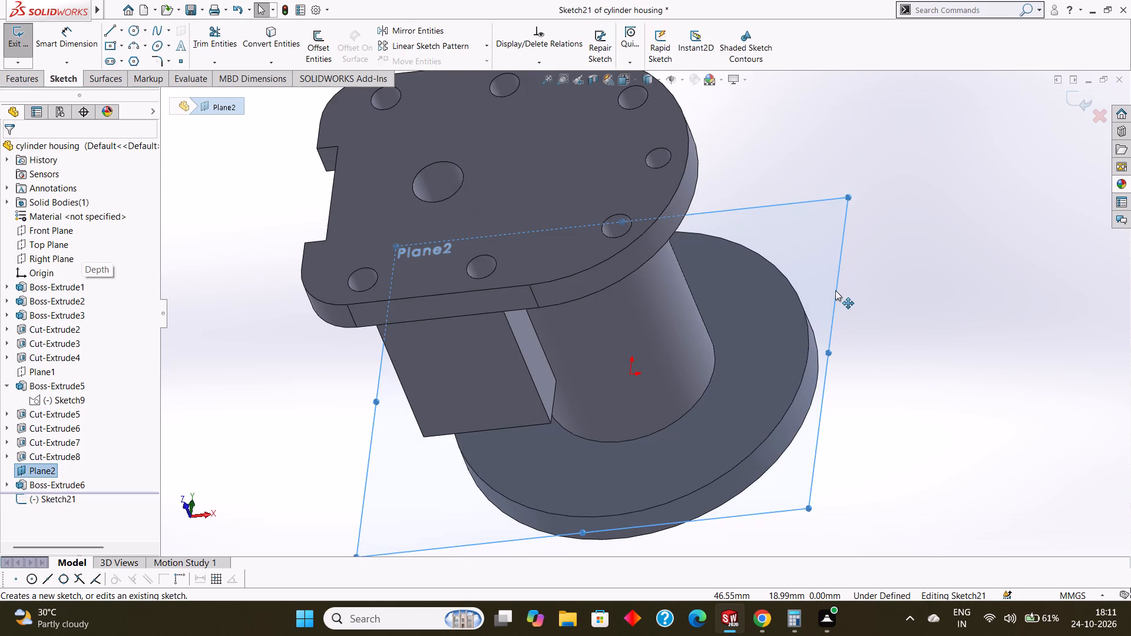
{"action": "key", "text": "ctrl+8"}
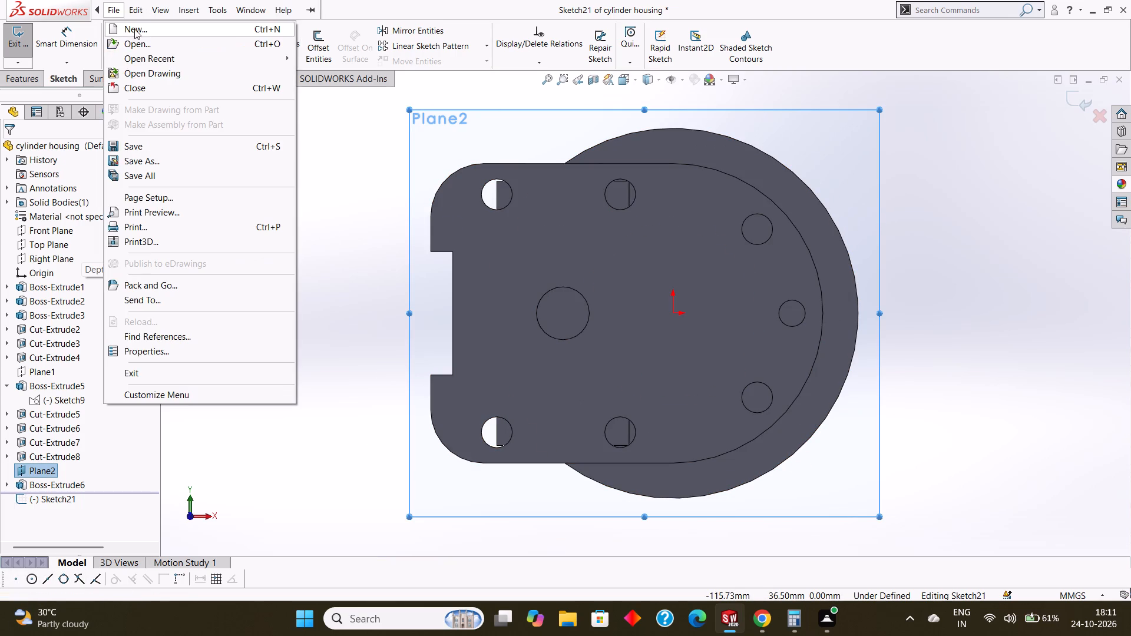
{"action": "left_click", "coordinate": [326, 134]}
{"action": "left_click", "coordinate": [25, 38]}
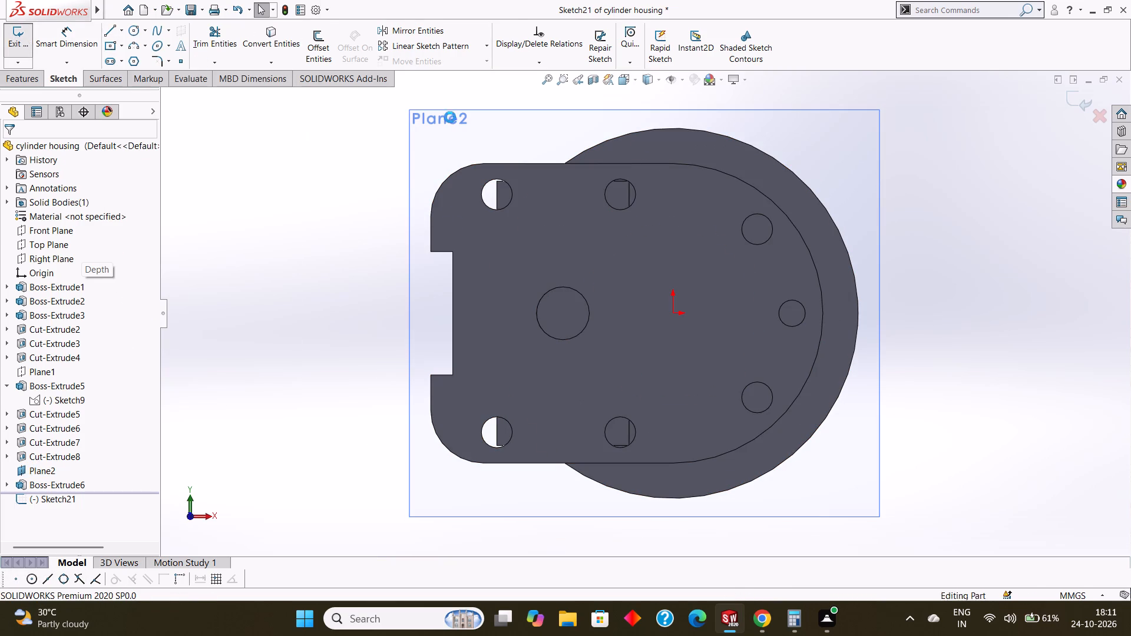
Start a new sketch on Plane2, the 8 mm offset plane, and view it face-on.
{"action": "left_click", "coordinate": [836, 147]}
{"action": "left_click", "coordinate": [887, 111]}
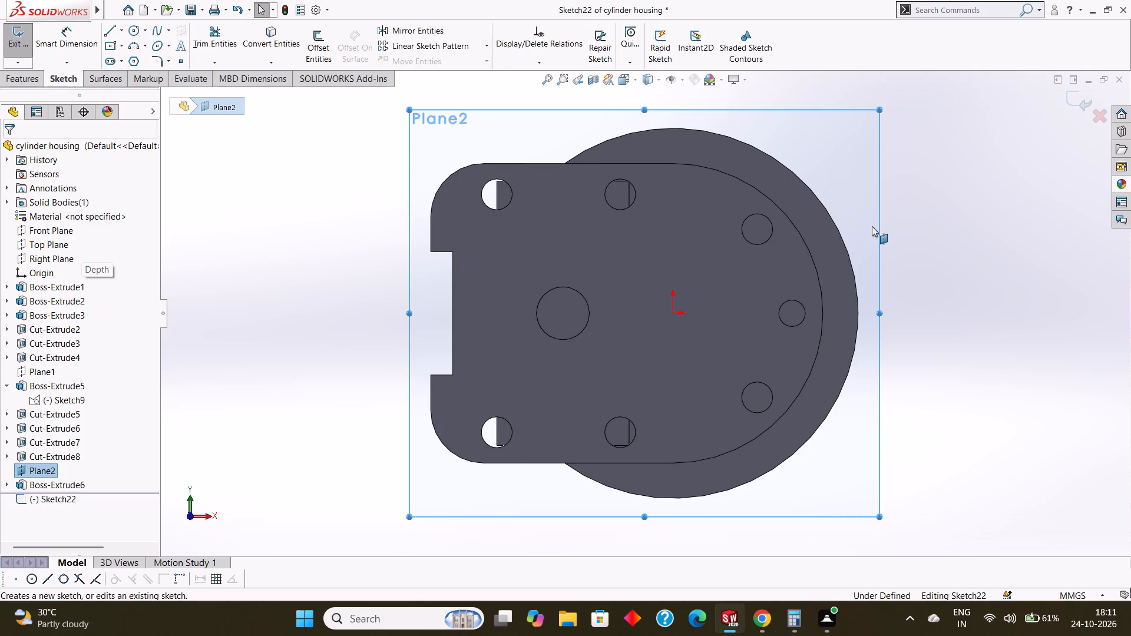
{"action": "key", "text": "ctrl+8"}
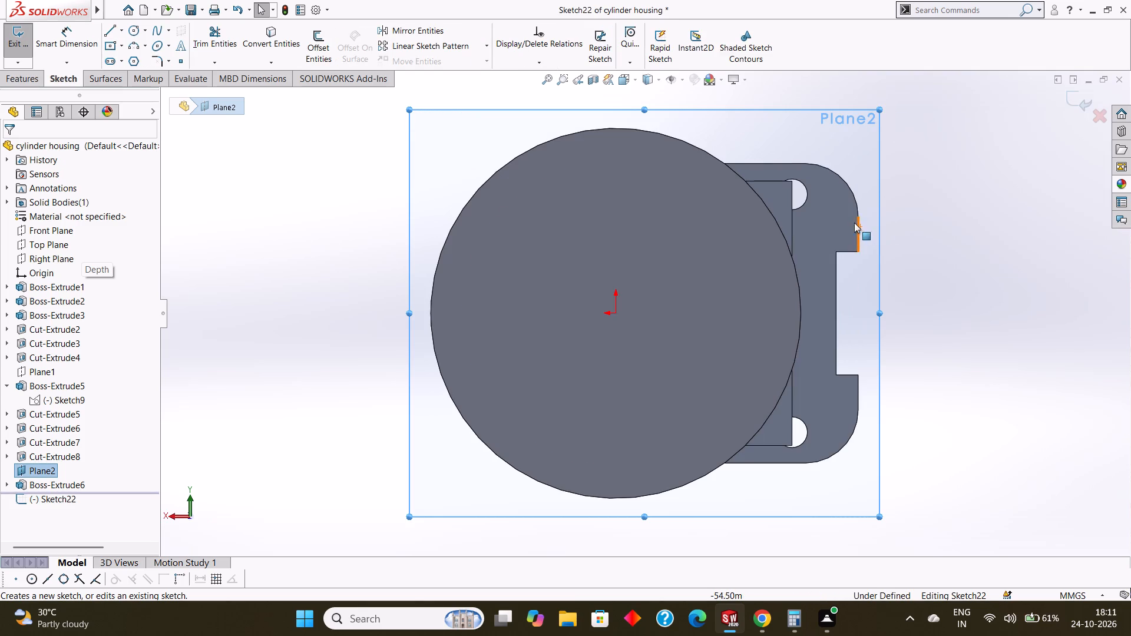
{"action": "left_click", "coordinate": [841, 143]}
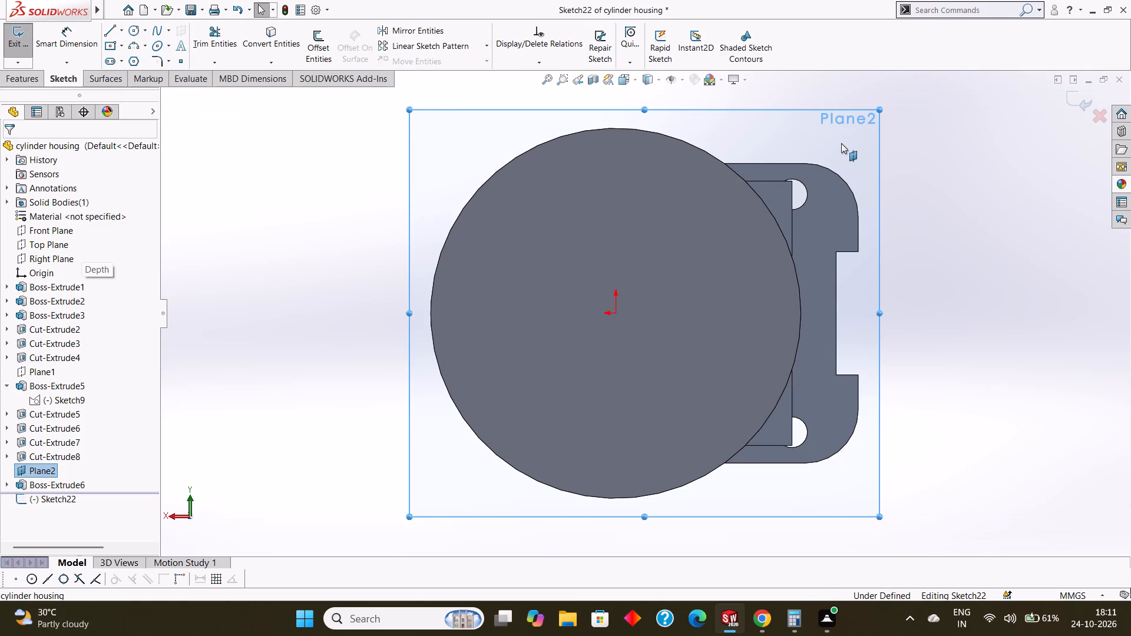
{"action": "key", "text": "ctrl+8"}
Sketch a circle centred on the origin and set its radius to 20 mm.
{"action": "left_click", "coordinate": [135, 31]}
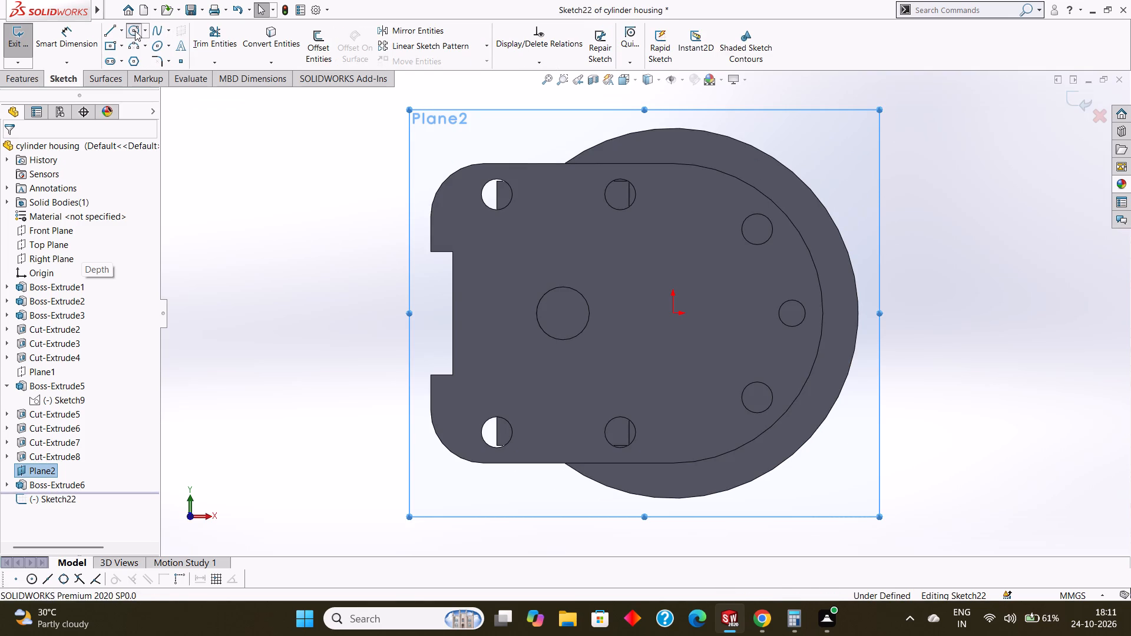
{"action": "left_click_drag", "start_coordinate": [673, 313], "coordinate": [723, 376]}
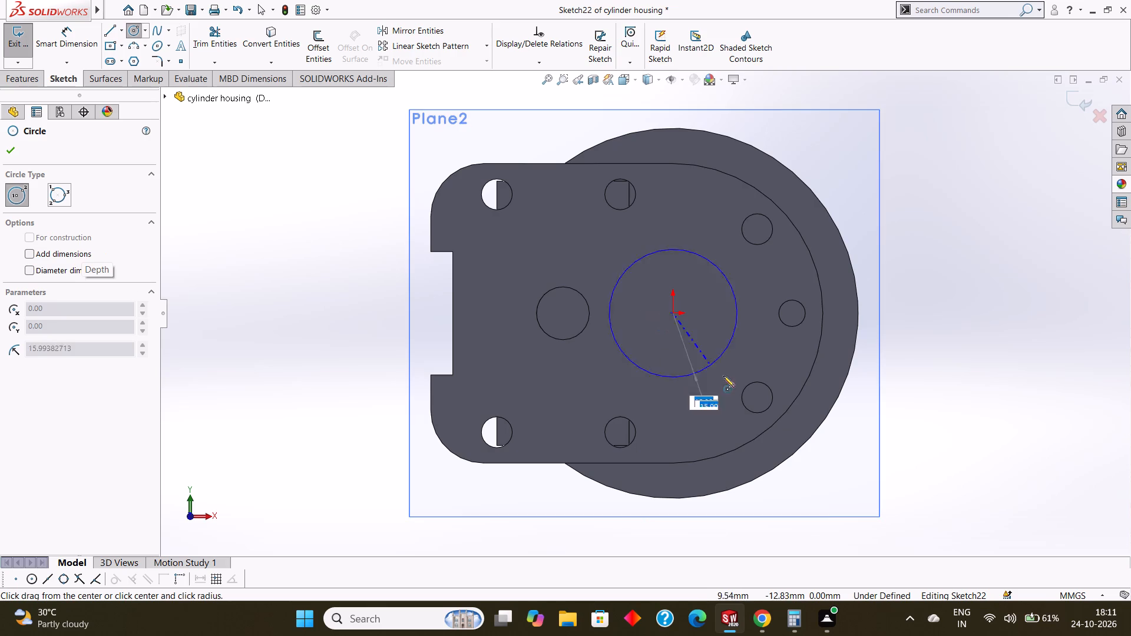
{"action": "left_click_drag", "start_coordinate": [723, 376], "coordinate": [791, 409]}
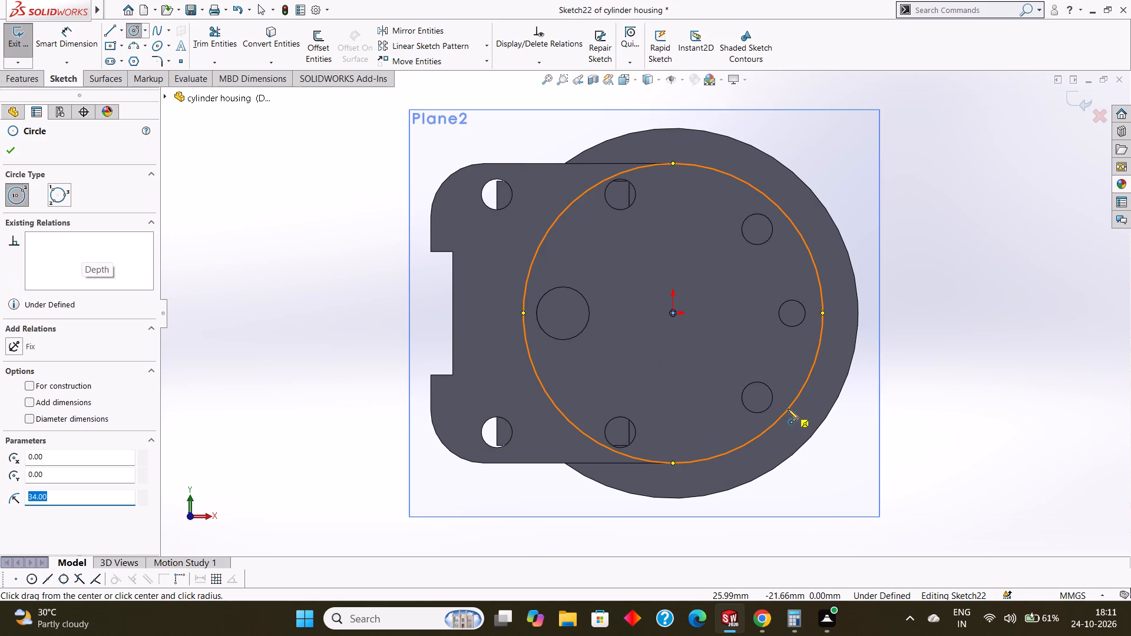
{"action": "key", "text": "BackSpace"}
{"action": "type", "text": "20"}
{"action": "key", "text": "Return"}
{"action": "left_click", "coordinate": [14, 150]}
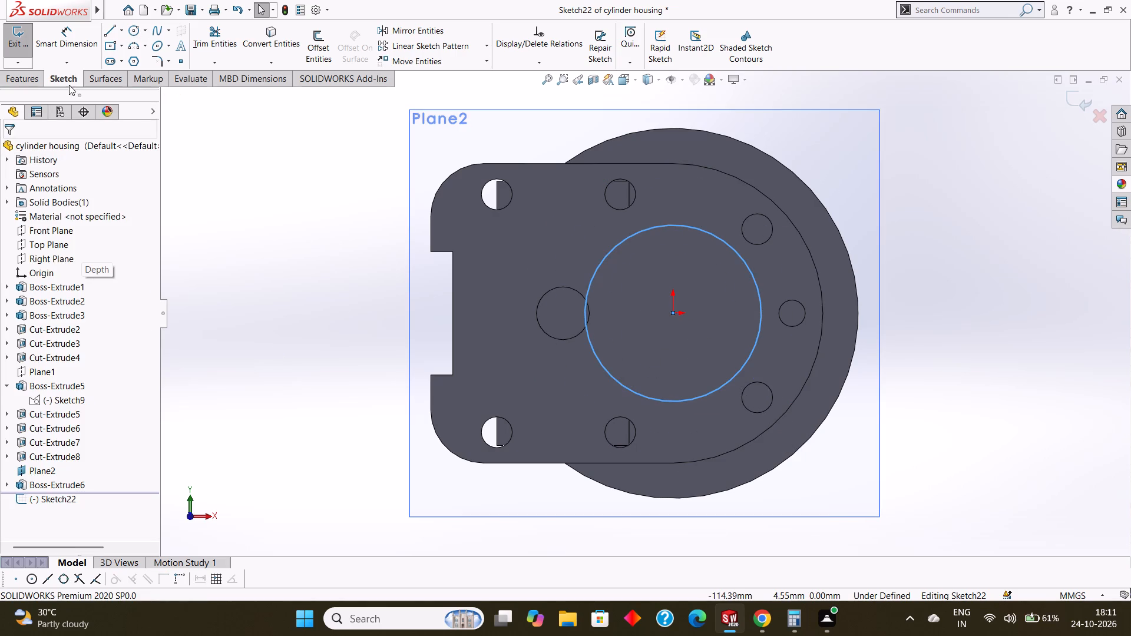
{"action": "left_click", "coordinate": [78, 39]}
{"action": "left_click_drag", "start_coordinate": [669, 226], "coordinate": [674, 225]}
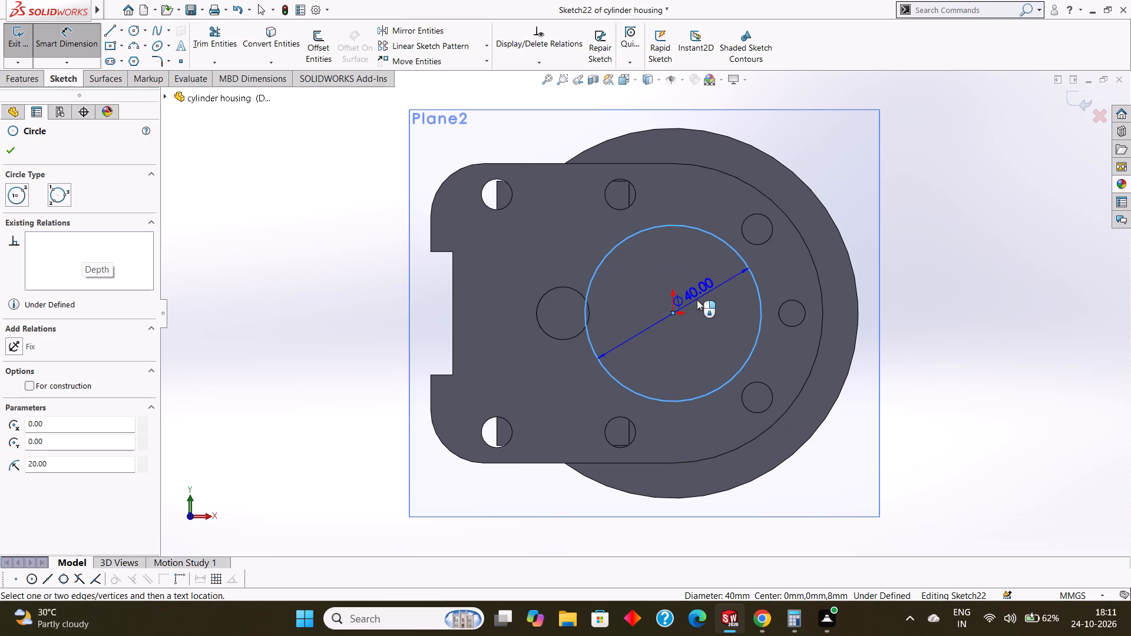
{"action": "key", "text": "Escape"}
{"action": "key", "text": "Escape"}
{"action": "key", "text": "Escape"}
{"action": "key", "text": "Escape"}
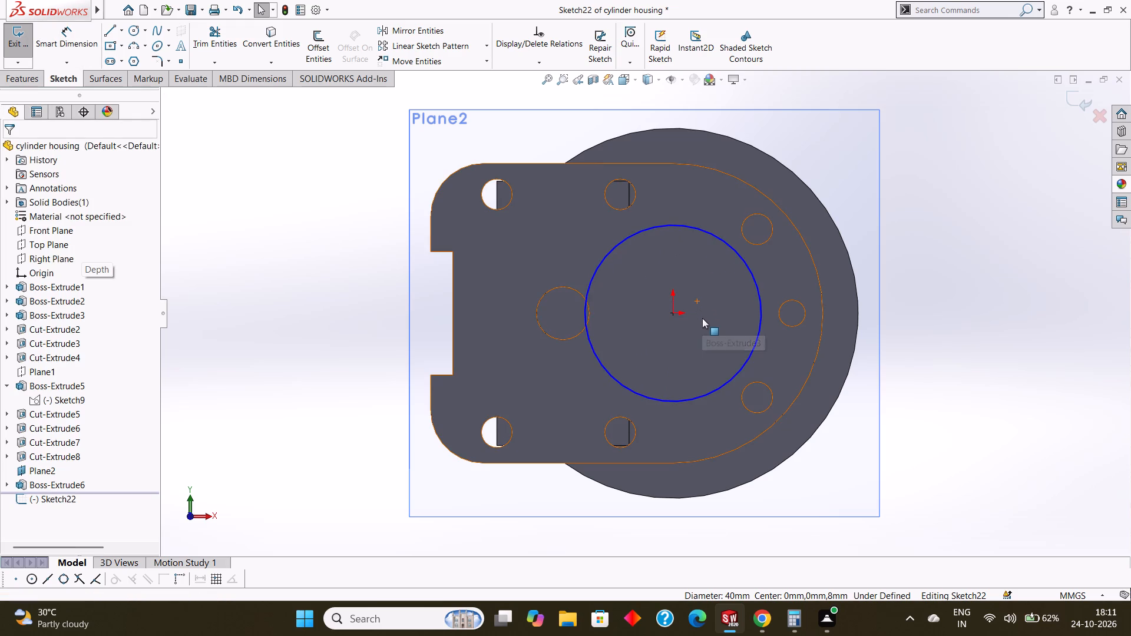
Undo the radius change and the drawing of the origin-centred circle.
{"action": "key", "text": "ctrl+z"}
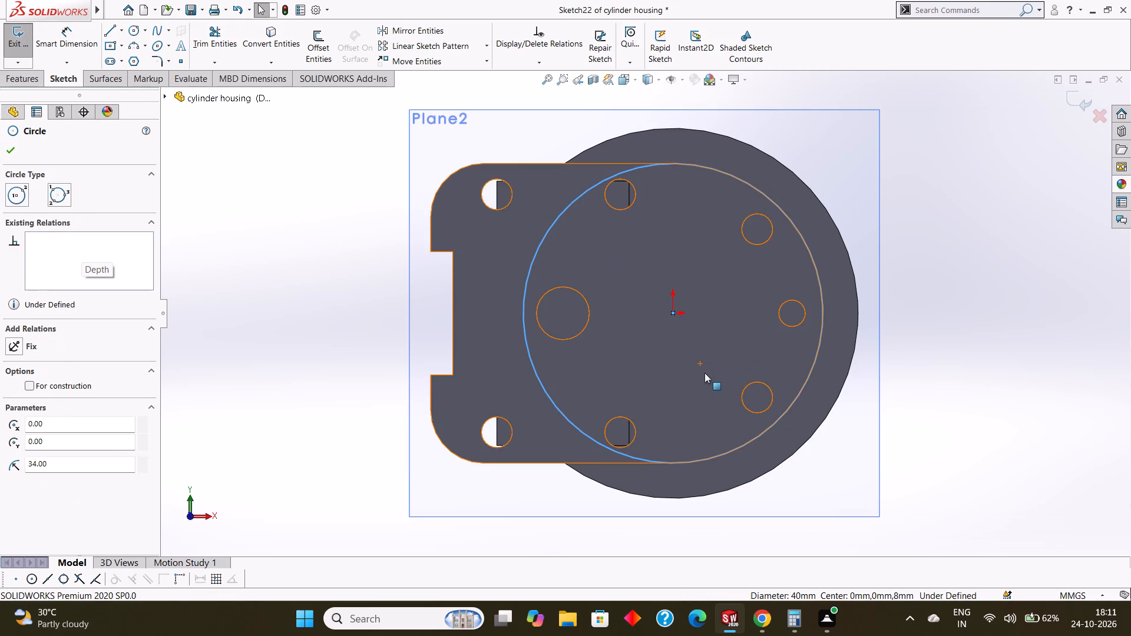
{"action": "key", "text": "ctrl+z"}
Examine the housing's top plate, cylinder and round flange in relation to Plane2 from several angles.
{"action": "middle_click_drag", "start_coordinate": [707, 373], "coordinate": [701, 264]}
{"action": "middle_click_drag", "start_coordinate": [701, 264], "coordinate": [700, 228]}
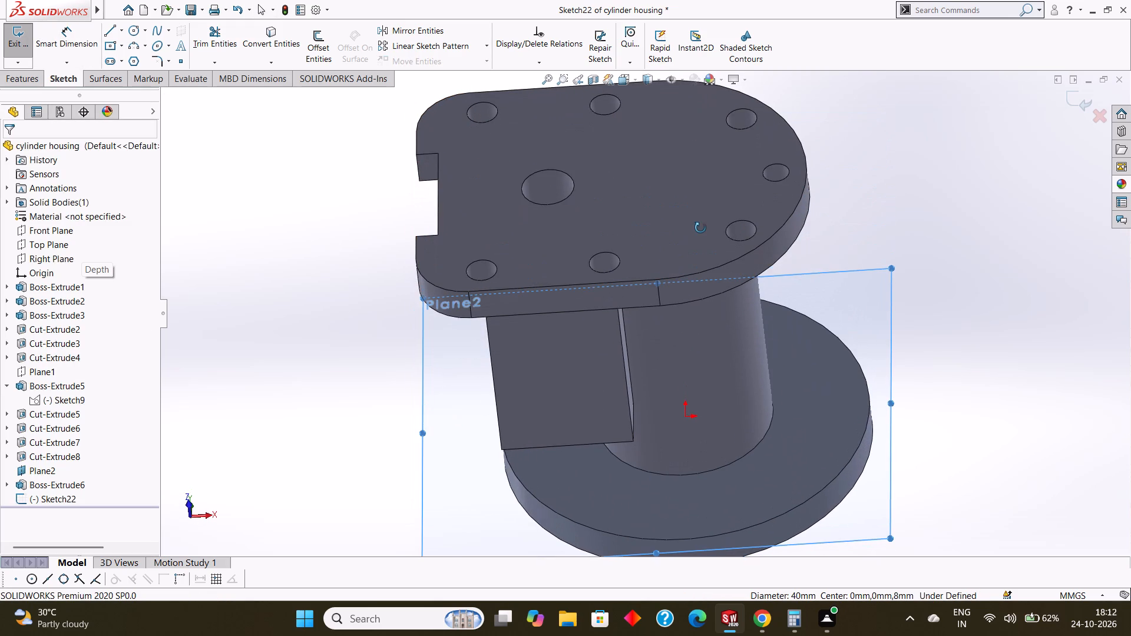
{"action": "middle_click_drag", "start_coordinate": [700, 228], "coordinate": [720, 312]}
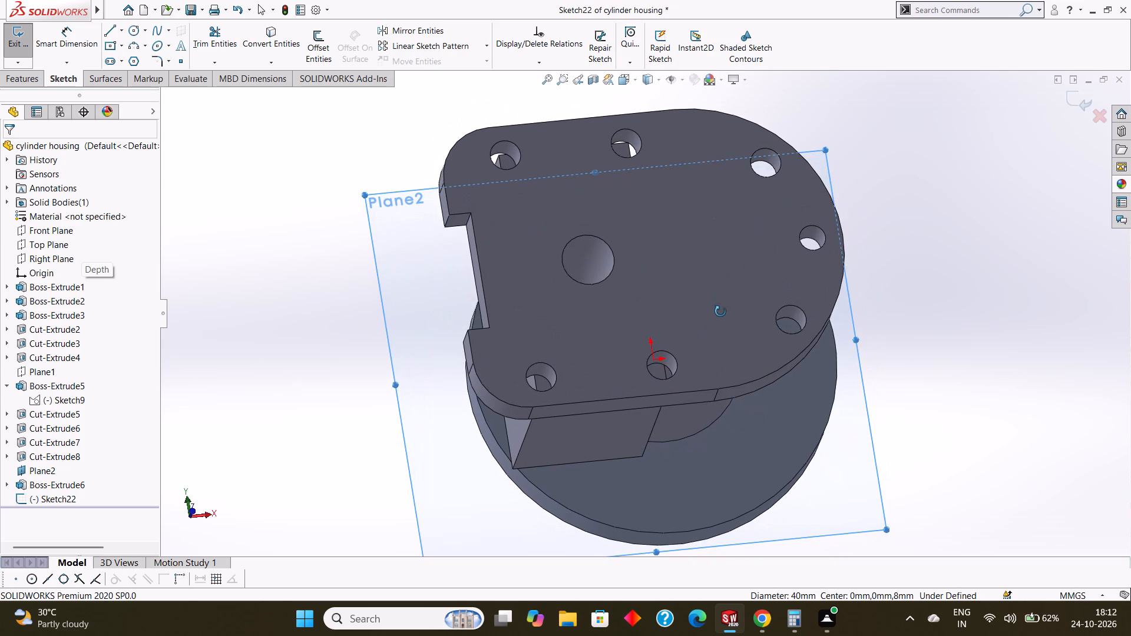
{"action": "middle_click_drag", "start_coordinate": [720, 312], "coordinate": [720, 308]}
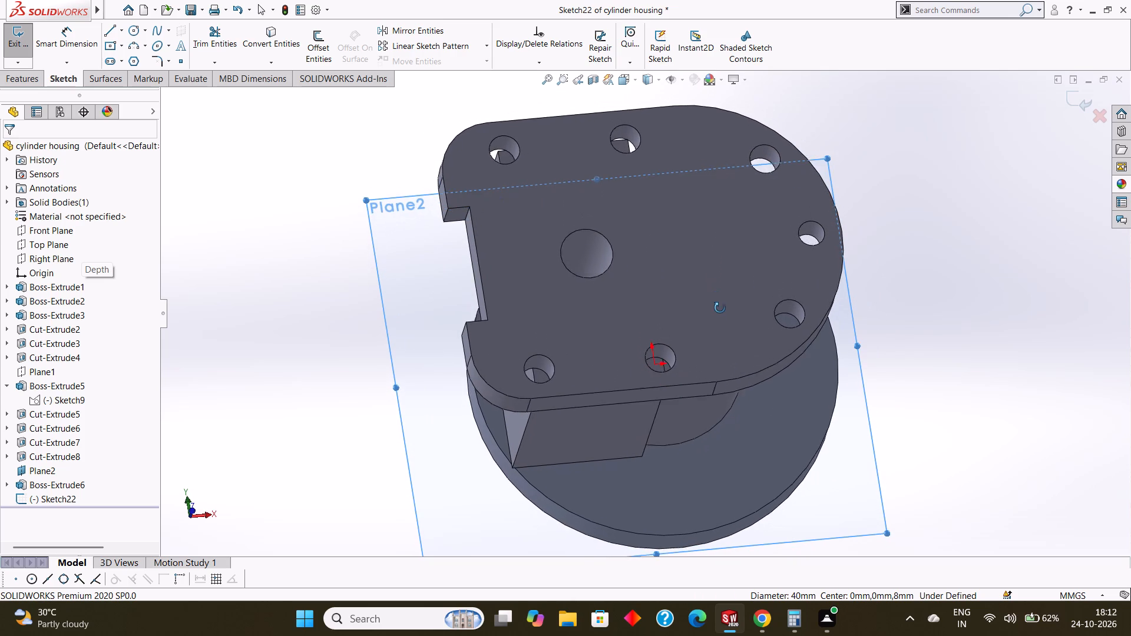
{"action": "middle_click_drag", "start_coordinate": [720, 308], "coordinate": [713, 313]}
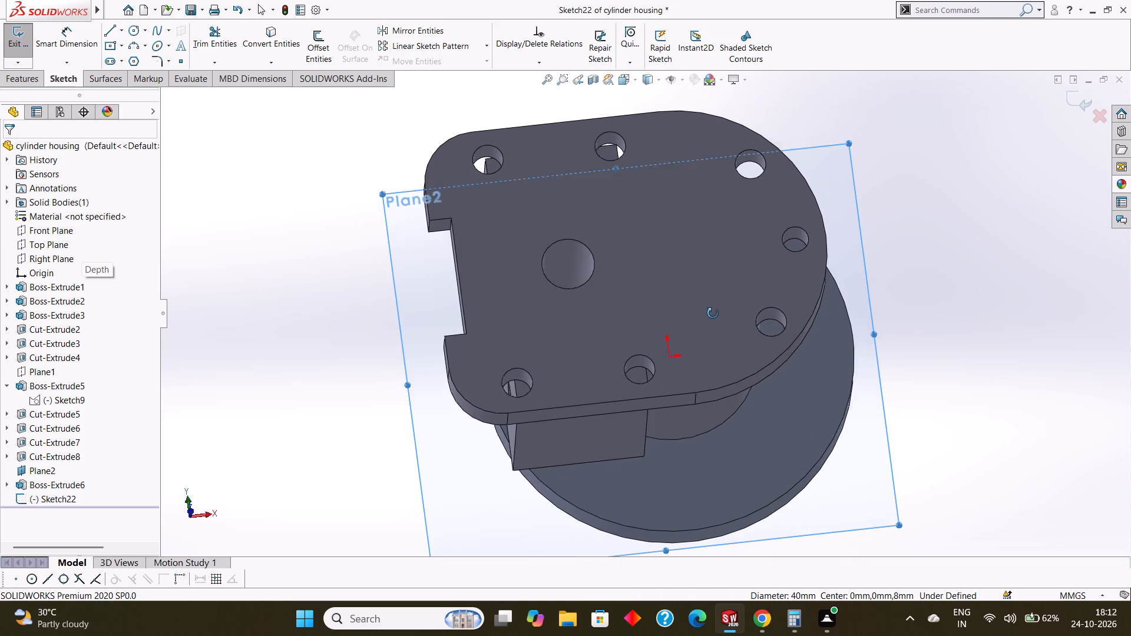
{"action": "middle_click_drag", "start_coordinate": [713, 313], "coordinate": [715, 316]}
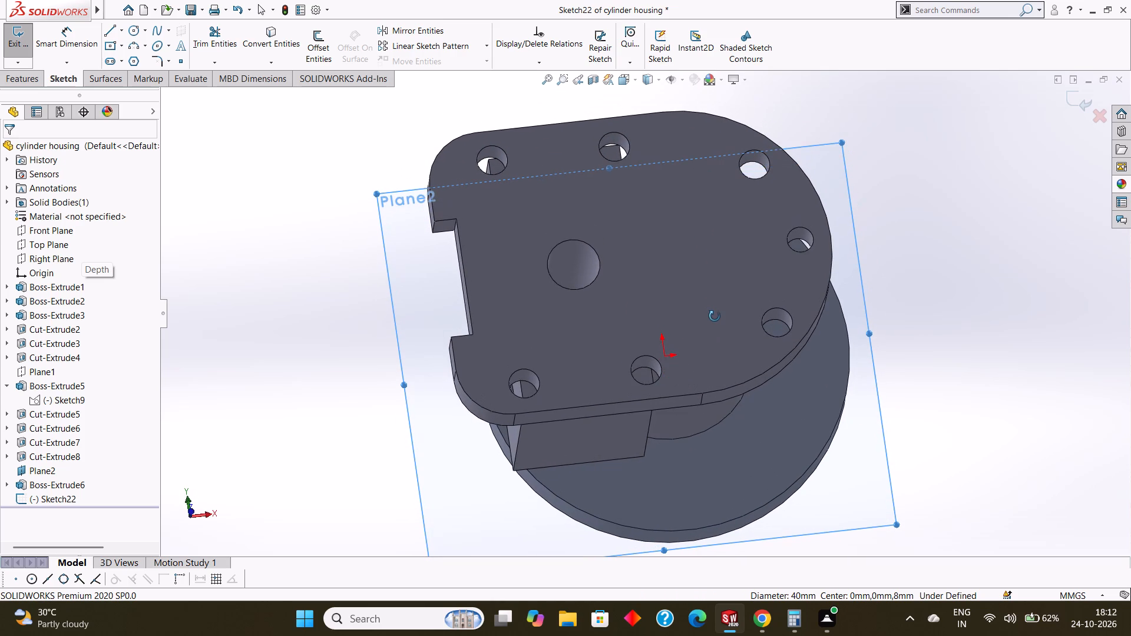
{"action": "middle_click_drag", "start_coordinate": [715, 316], "coordinate": [716, 297]}
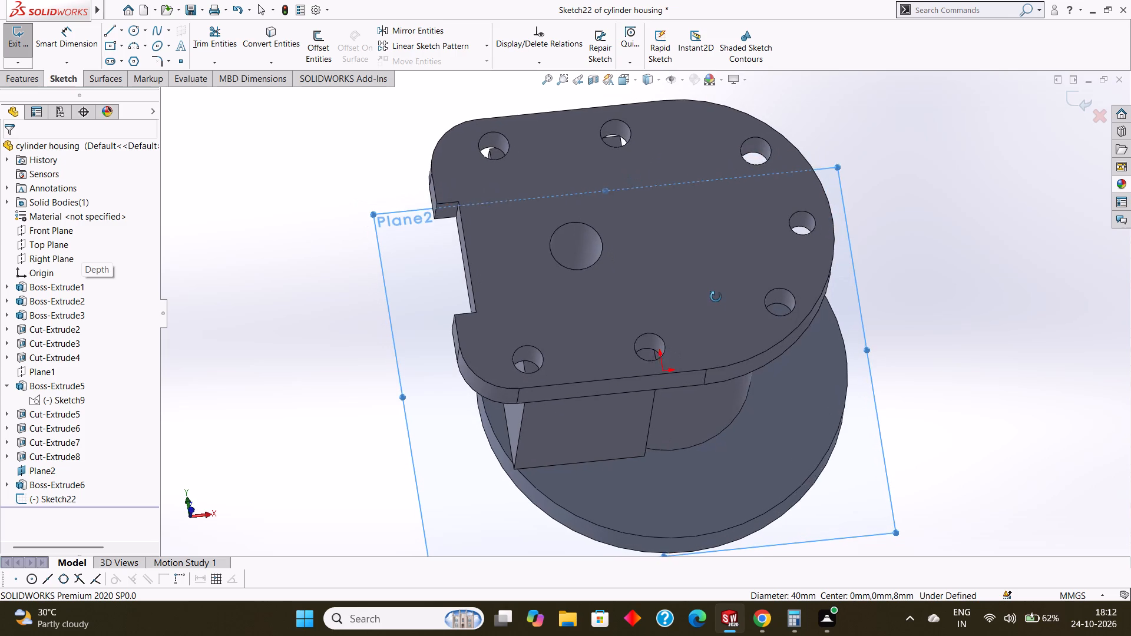
{"action": "middle_click_drag", "start_coordinate": [716, 297], "coordinate": [712, 294]}
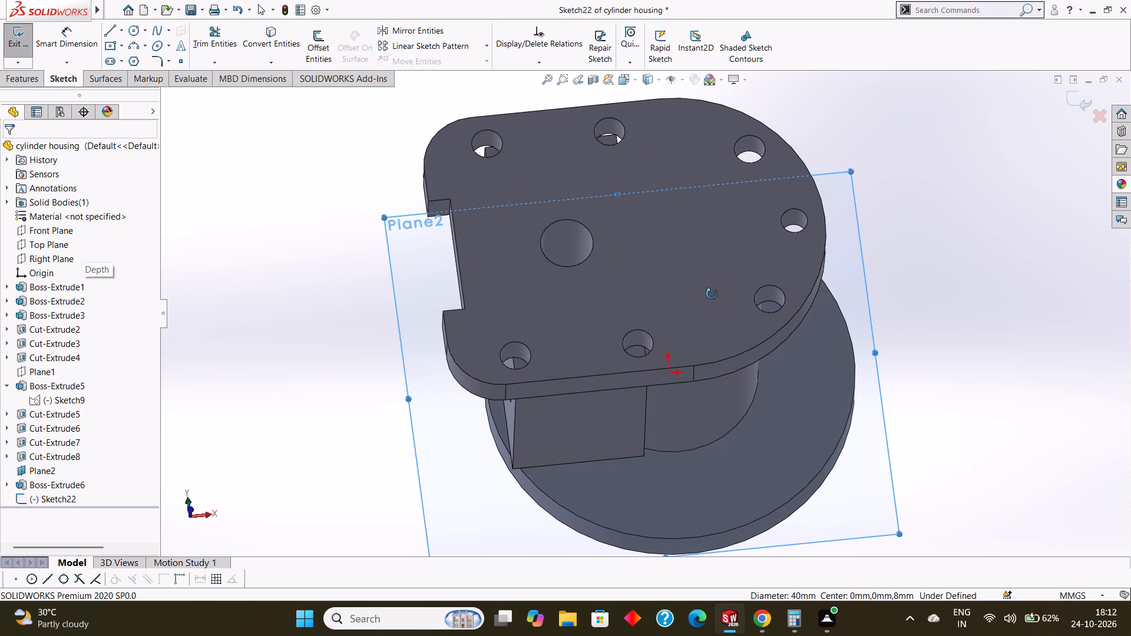
{"action": "middle_click_drag", "start_coordinate": [712, 294], "coordinate": [714, 303]}
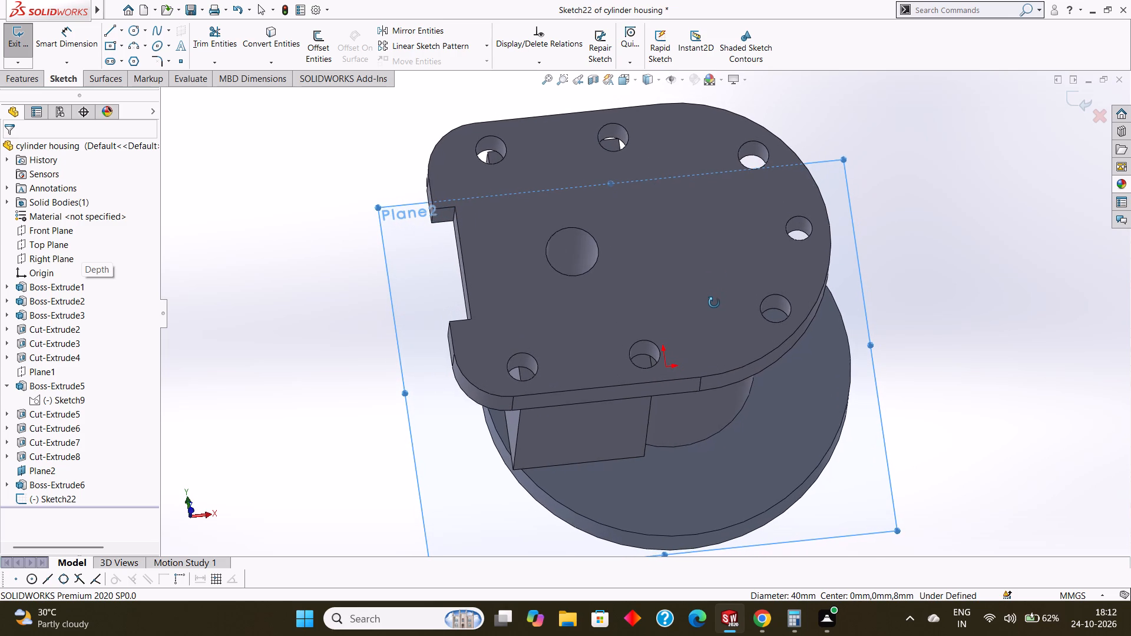
Examine the top plate, cylinder and round flange against Plane2 from steeper and side-on angles.
{"action": "middle_click_drag", "start_coordinate": [714, 303], "coordinate": [709, 282]}
{"action": "middle_click_drag", "start_coordinate": [747, 360], "coordinate": [725, 314]}
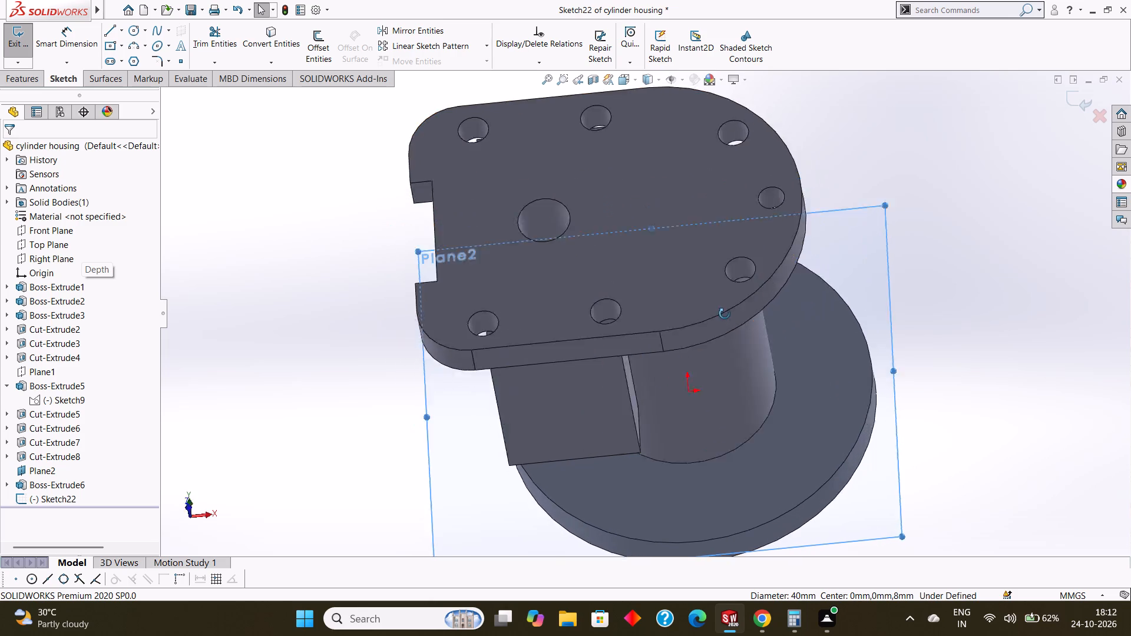
{"action": "middle_click_drag", "start_coordinate": [725, 314], "coordinate": [686, 196]}
{"action": "middle_click_drag", "start_coordinate": [727, 302], "coordinate": [785, 482]}
{"action": "left_click", "coordinate": [630, 230]}
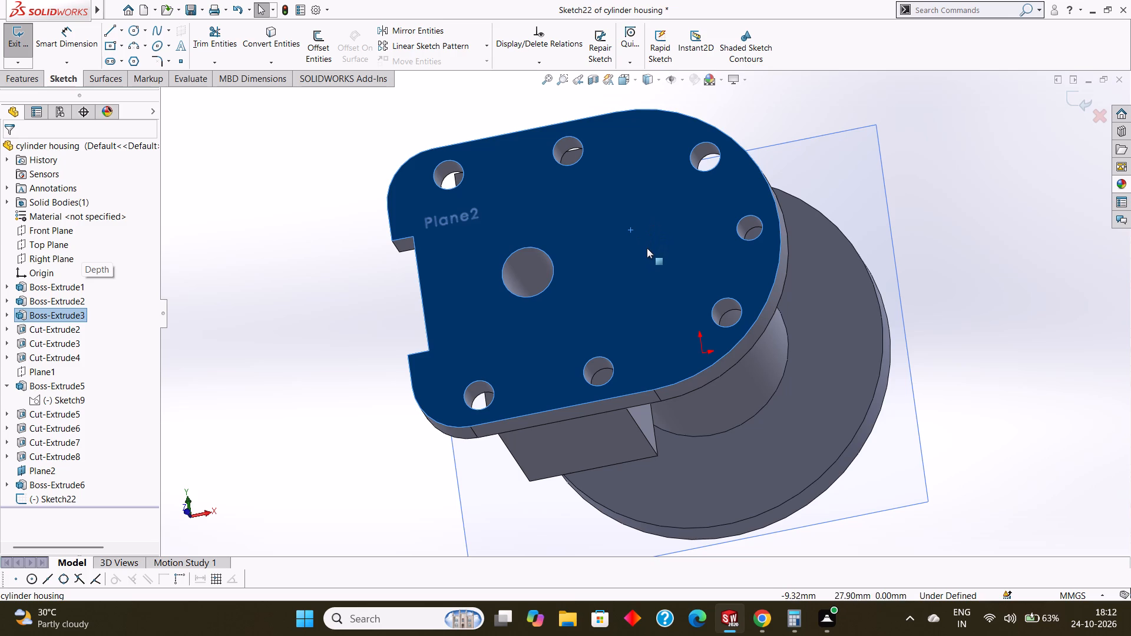
{"action": "left_click", "coordinate": [941, 334]}
{"action": "middle_click_drag", "start_coordinate": [951, 341], "coordinate": [932, 289]}
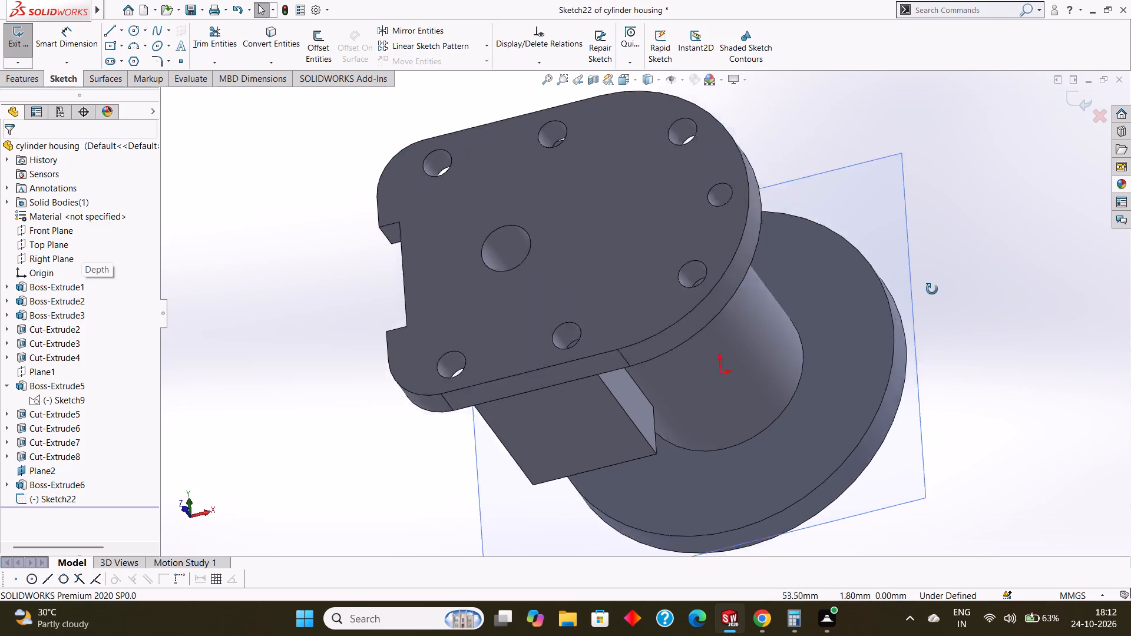
{"action": "middle_click_drag", "start_coordinate": [932, 289], "coordinate": [921, 208]}
{"action": "middle_click_drag", "start_coordinate": [941, 317], "coordinate": [948, 233]}
{"action": "middle_click_drag", "start_coordinate": [955, 375], "coordinate": [956, 456]}
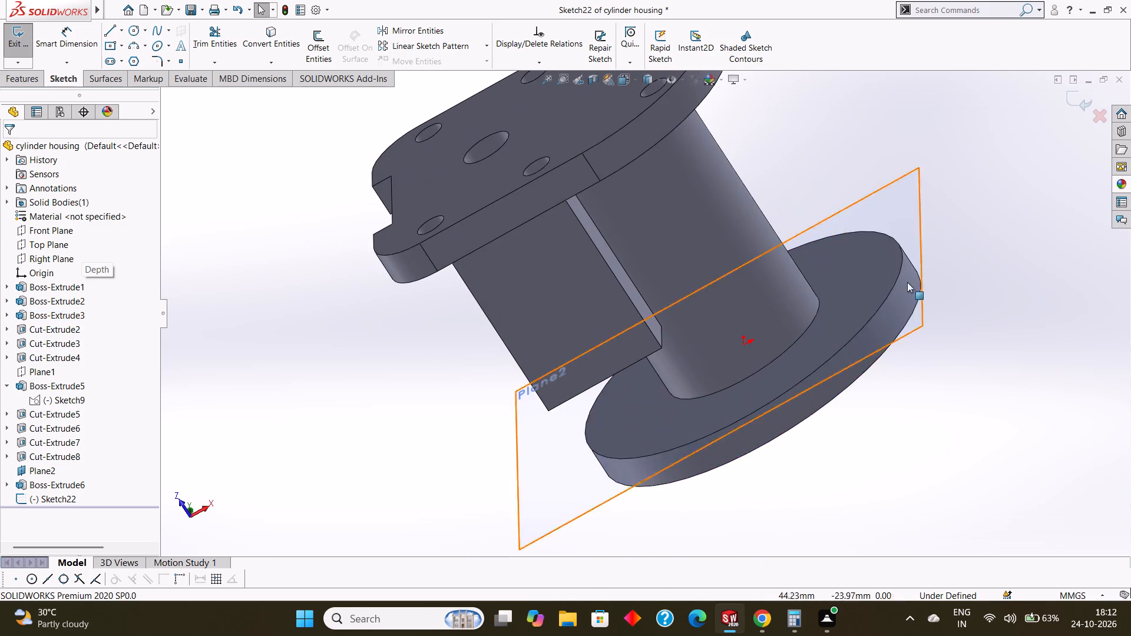
{"action": "right_click", "coordinate": [894, 198]}
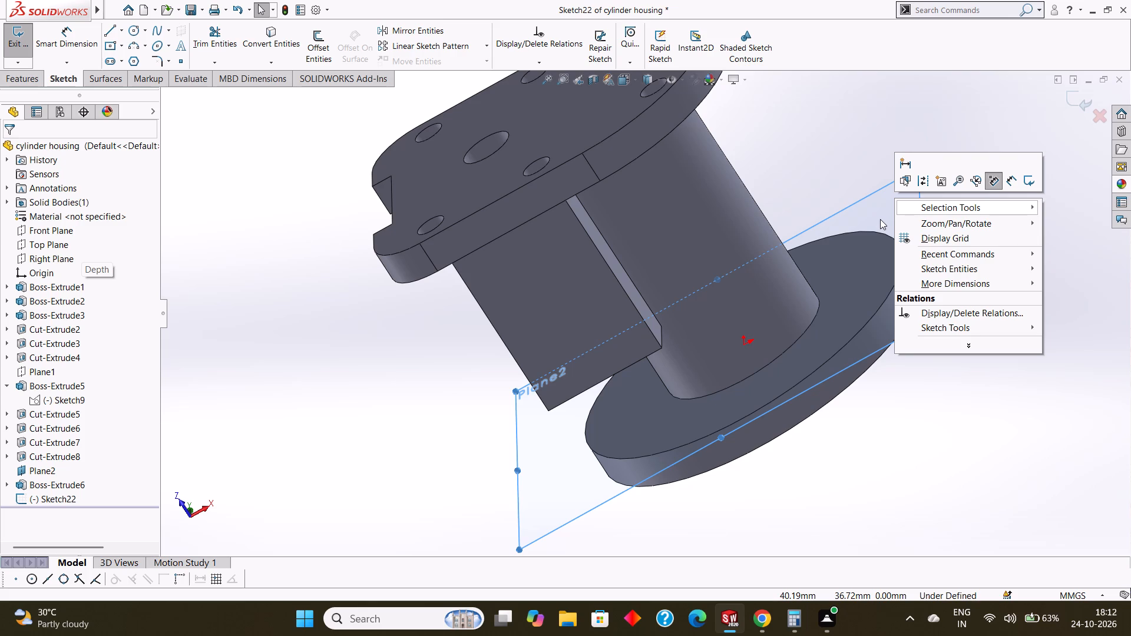
{"action": "middle_click_drag", "start_coordinate": [751, 194], "coordinate": [753, 188]}
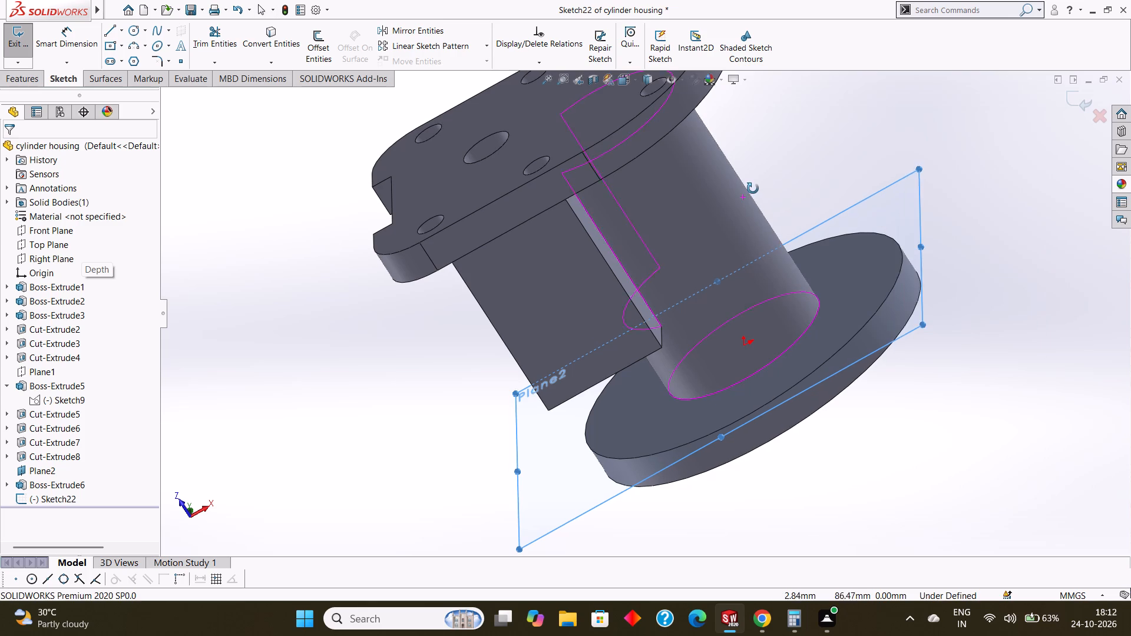
{"action": "middle_click_drag", "start_coordinate": [753, 188], "coordinate": [759, 180]}
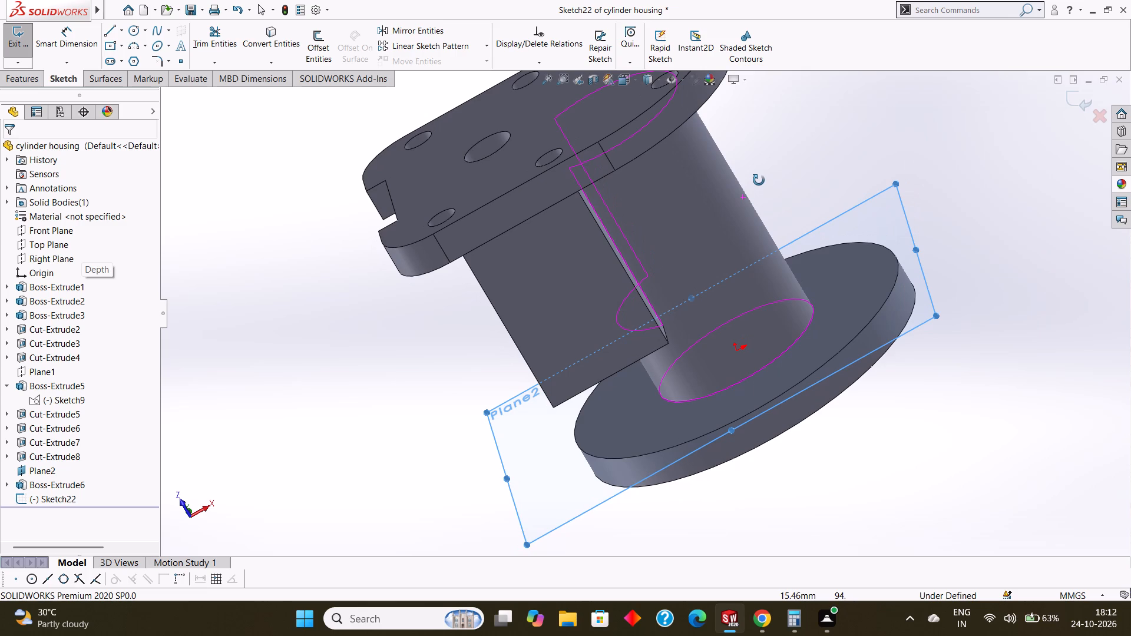
{"action": "middle_click_drag", "start_coordinate": [759, 180], "coordinate": [764, 183]}
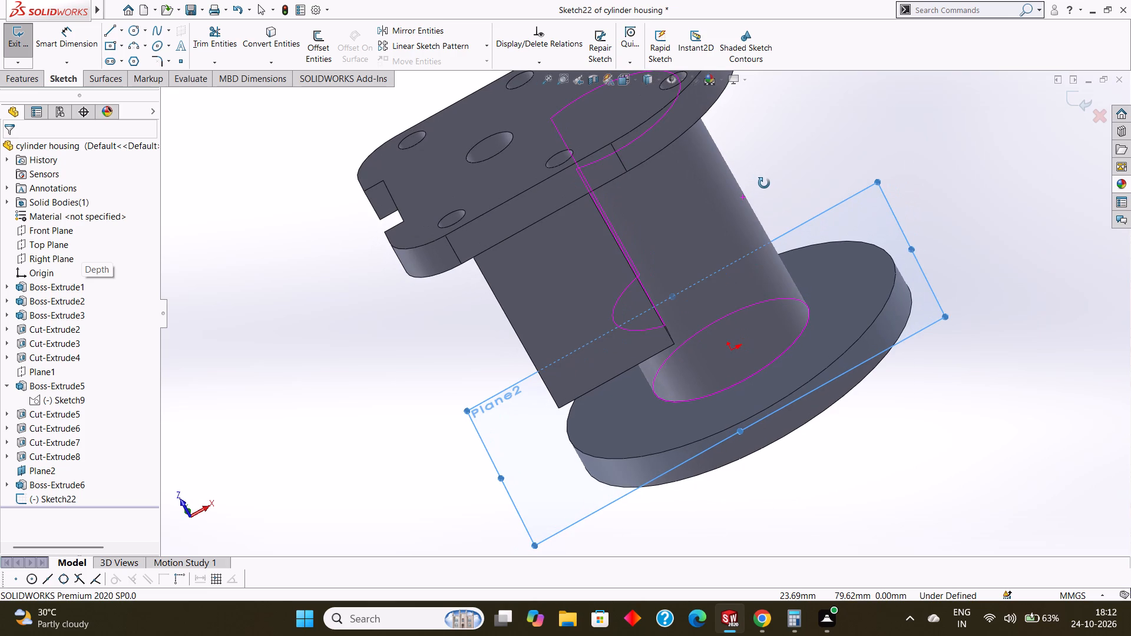
{"action": "middle_click_drag", "start_coordinate": [764, 183], "coordinate": [764, 184]}
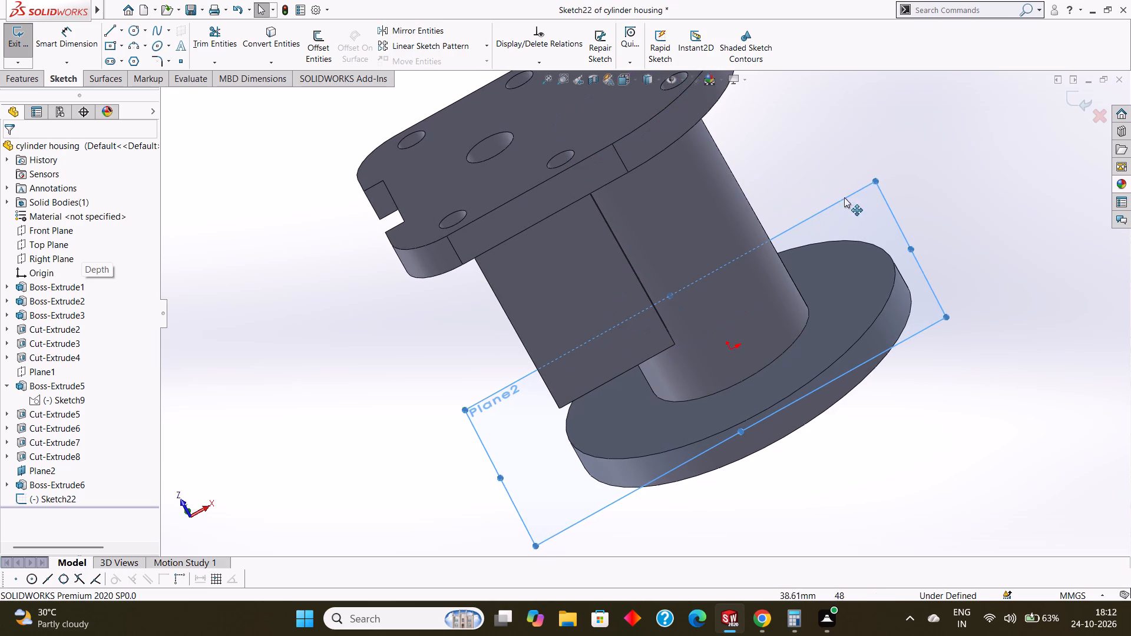
Exit the empty sketch on Plane2.
{"action": "right_click", "coordinate": [870, 205]}
{"action": "left_click", "coordinate": [854, 208]}
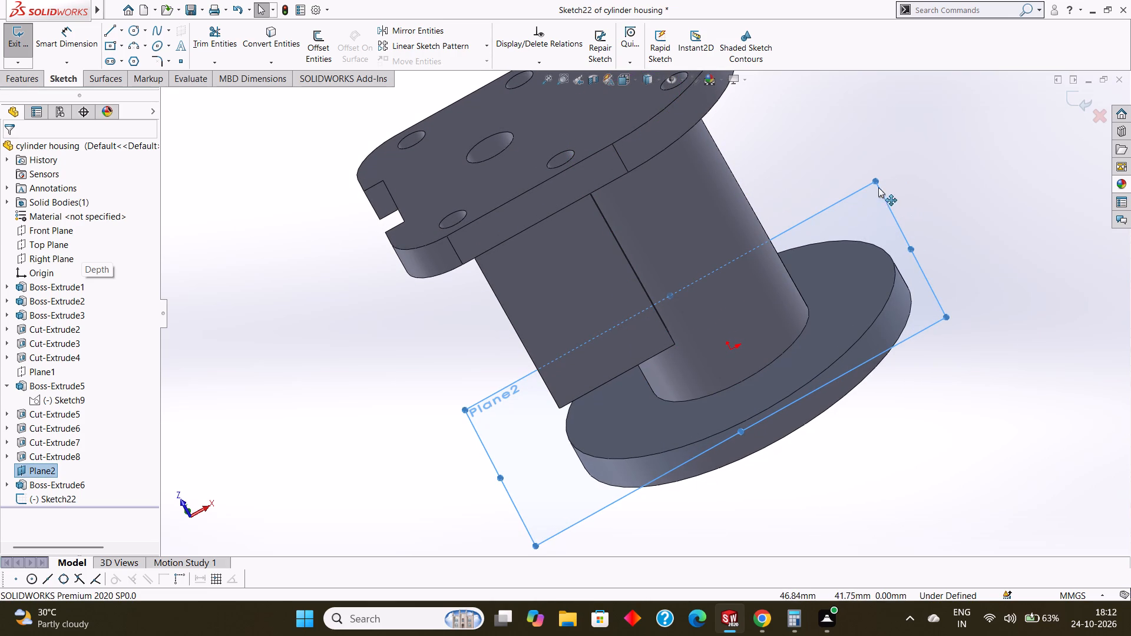
{"action": "right_click", "coordinate": [865, 198]}
{"action": "key", "text": "Escape"}
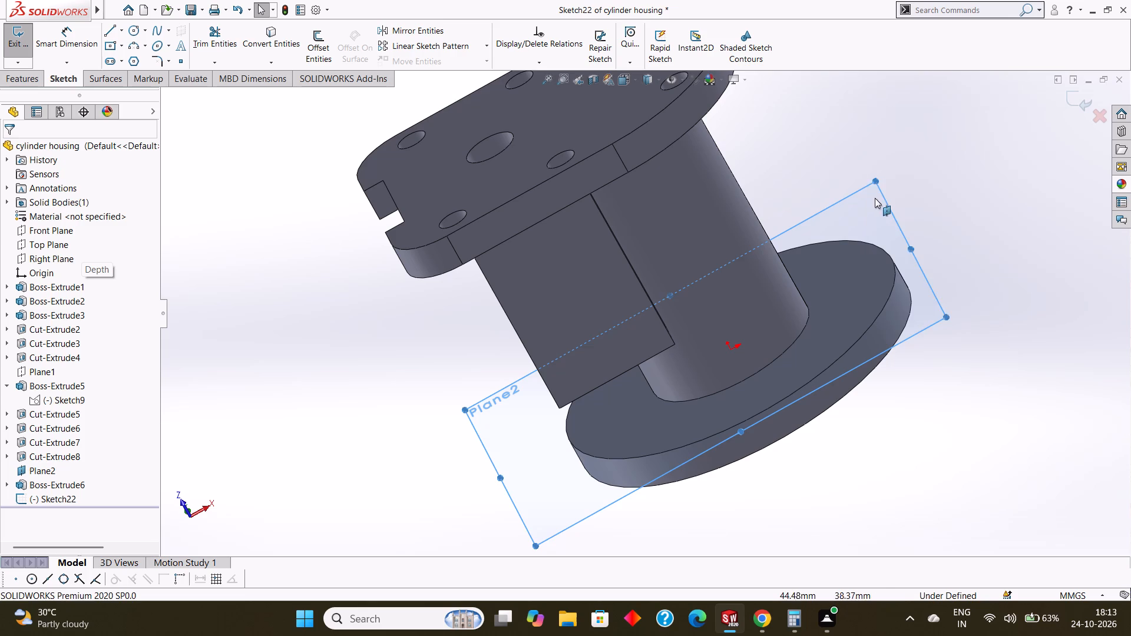
{"action": "key", "text": "Escape"}
{"action": "right_click", "coordinate": [871, 194]}
{"action": "key", "text": "Escape"}
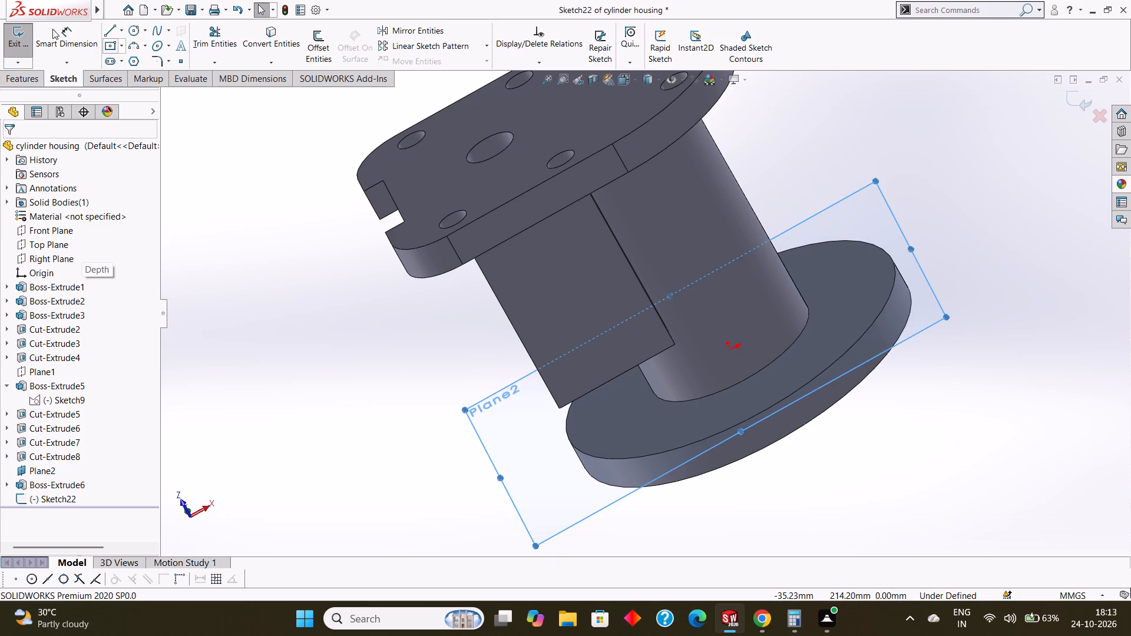
{"action": "left_click", "coordinate": [25, 38]}
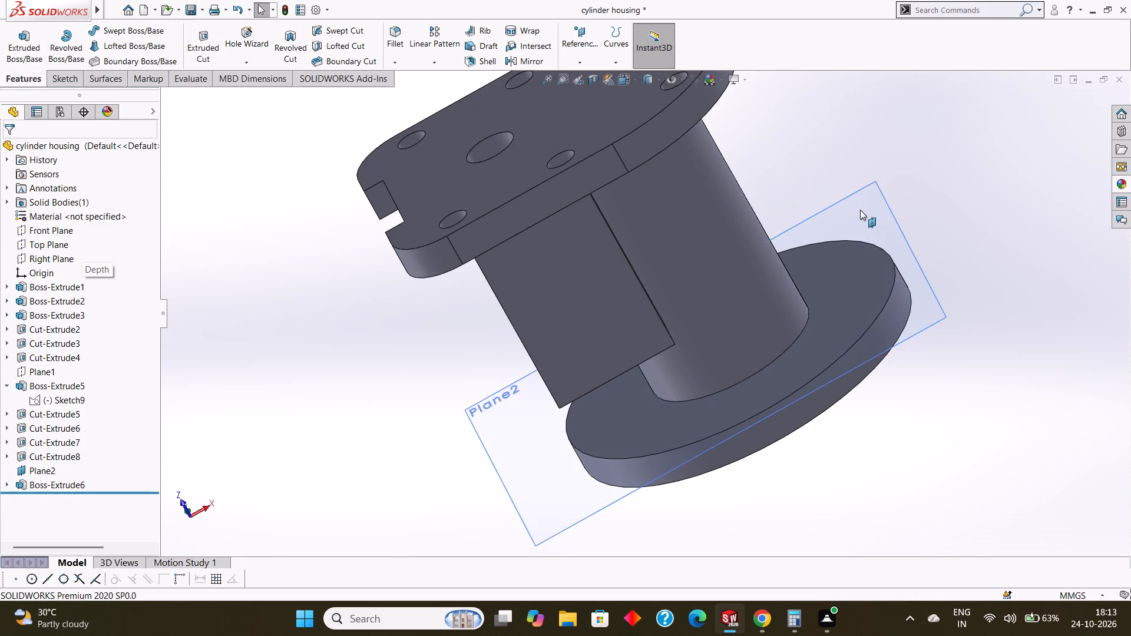
Hide Plane2 in the model view.
{"action": "right_click", "coordinate": [860, 210]}
{"action": "left_click", "coordinate": [911, 189]}
Examine the round flange, cylinder and side block with its three holes from several angles.
{"action": "middle_click_drag", "start_coordinate": [917, 193], "coordinate": [920, 183]}
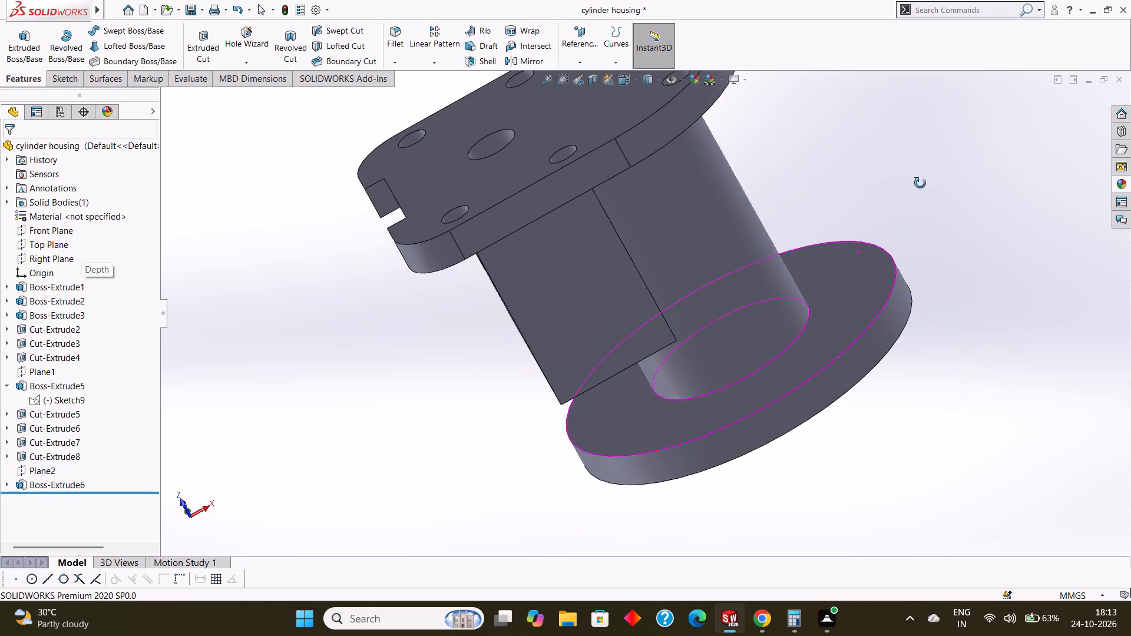
{"action": "middle_click_drag", "start_coordinate": [920, 183], "coordinate": [923, 180]}
{"action": "middle_click_drag", "start_coordinate": [927, 202], "coordinate": [918, 218]}
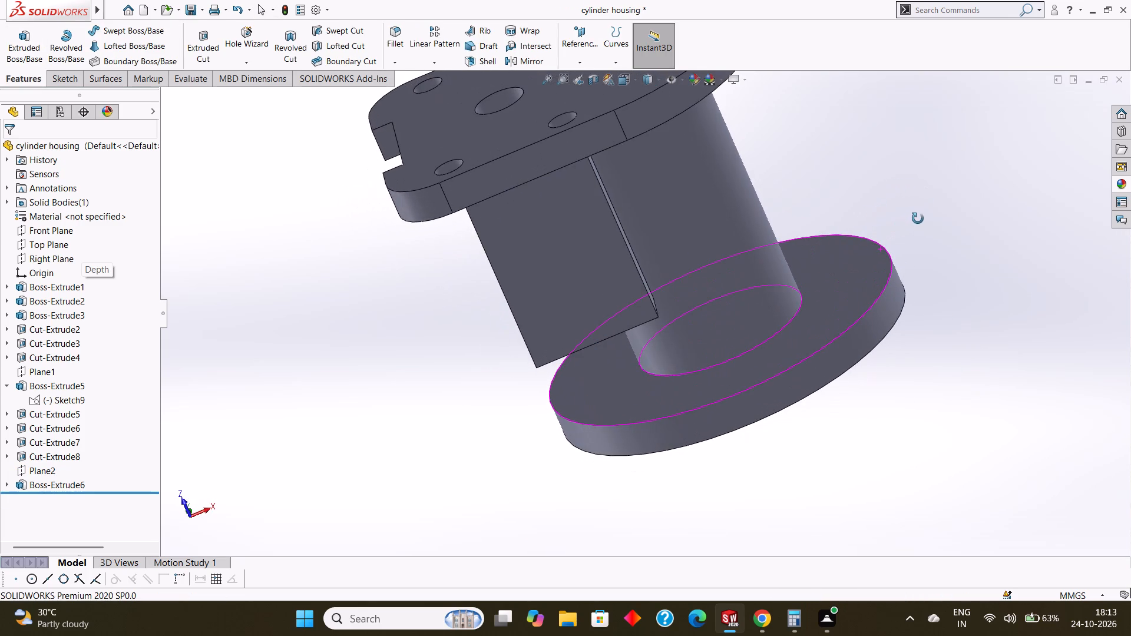
{"action": "middle_click_drag", "start_coordinate": [918, 218], "coordinate": [937, 206]}
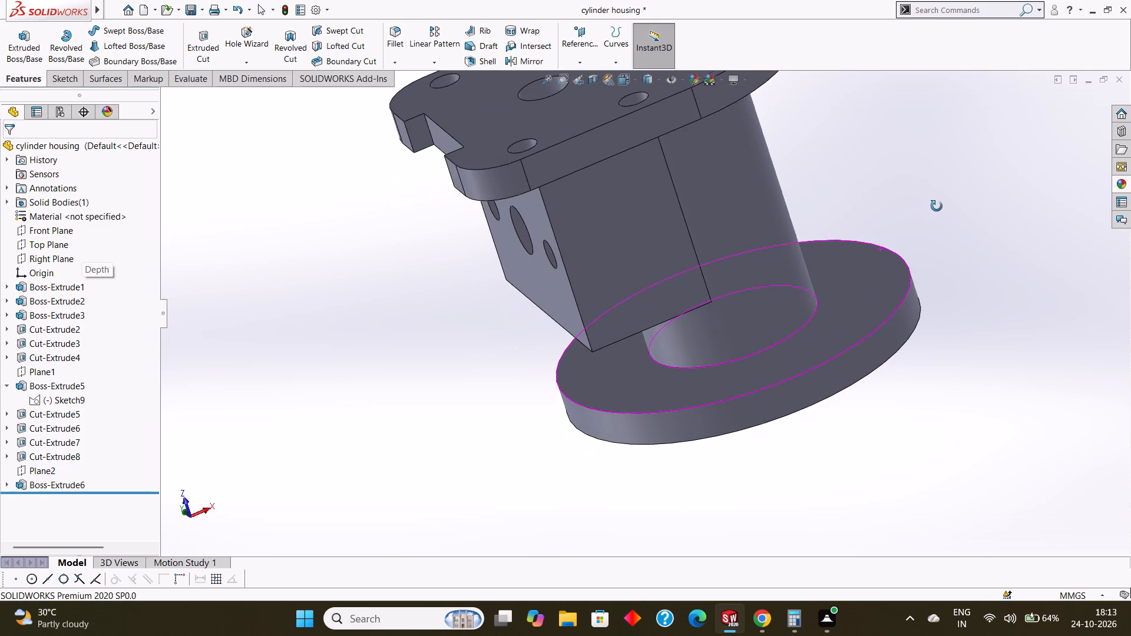
{"action": "middle_click_drag", "start_coordinate": [937, 206], "coordinate": [947, 195]}
{"action": "middle_click_drag", "start_coordinate": [947, 201], "coordinate": [972, 181]}
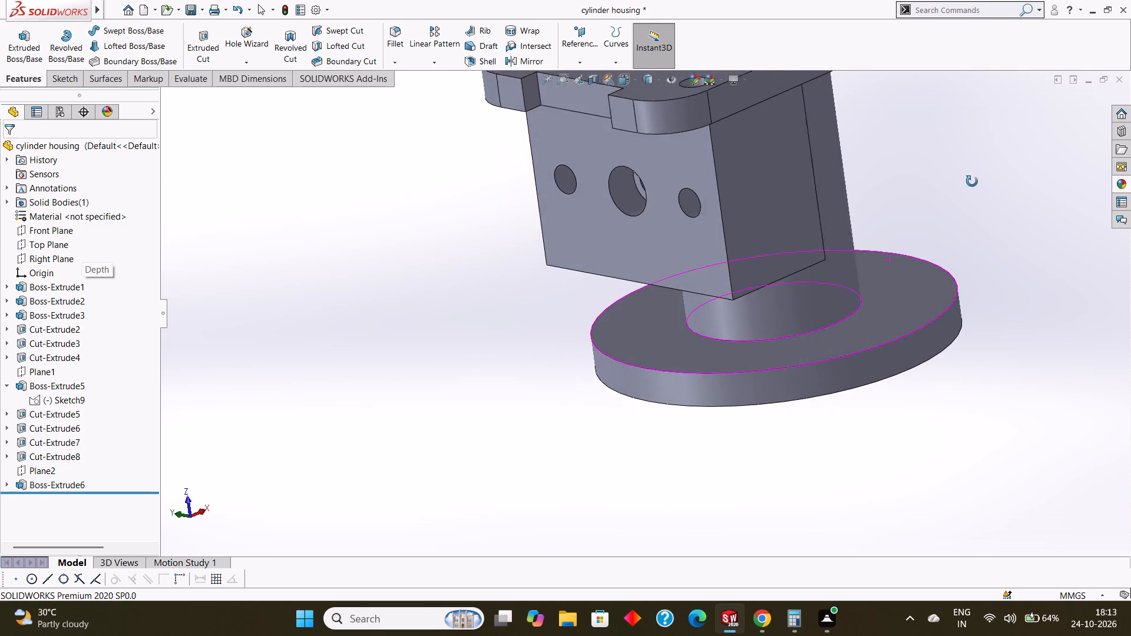
{"action": "middle_click_drag", "start_coordinate": [972, 181], "coordinate": [930, 211]}
{"action": "scroll", "coordinate": [930, 211], "scroll_direction": "up", "scroll_amount": 2}
{"action": "middle_click_drag", "start_coordinate": [930, 211], "coordinate": [922, 217]}
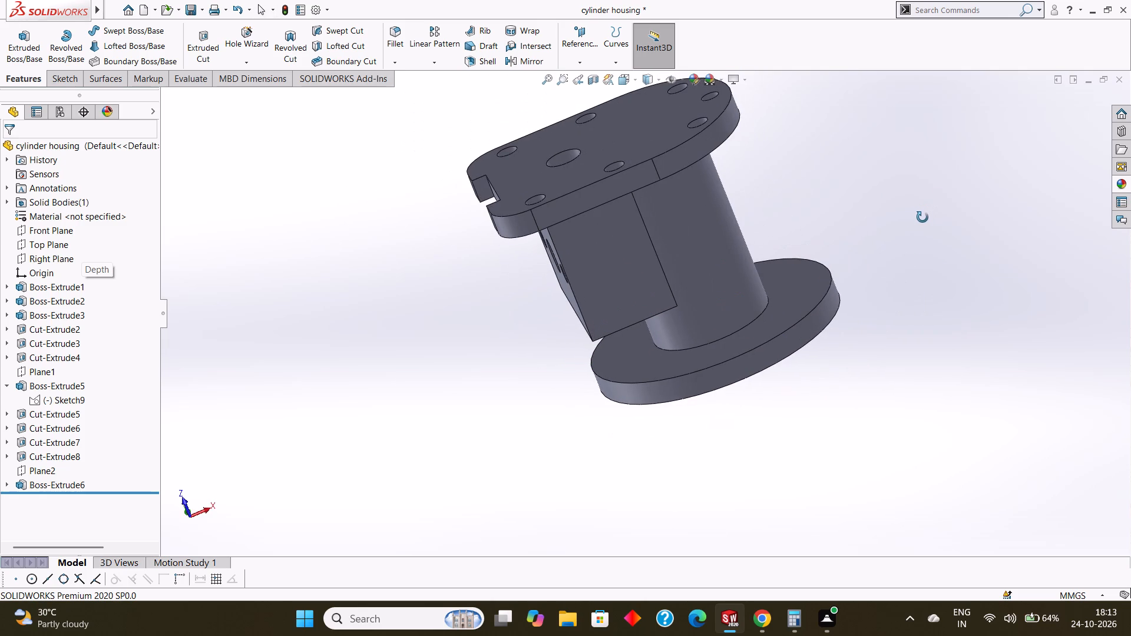
{"action": "middle_click_drag", "start_coordinate": [922, 217], "coordinate": [923, 217]}
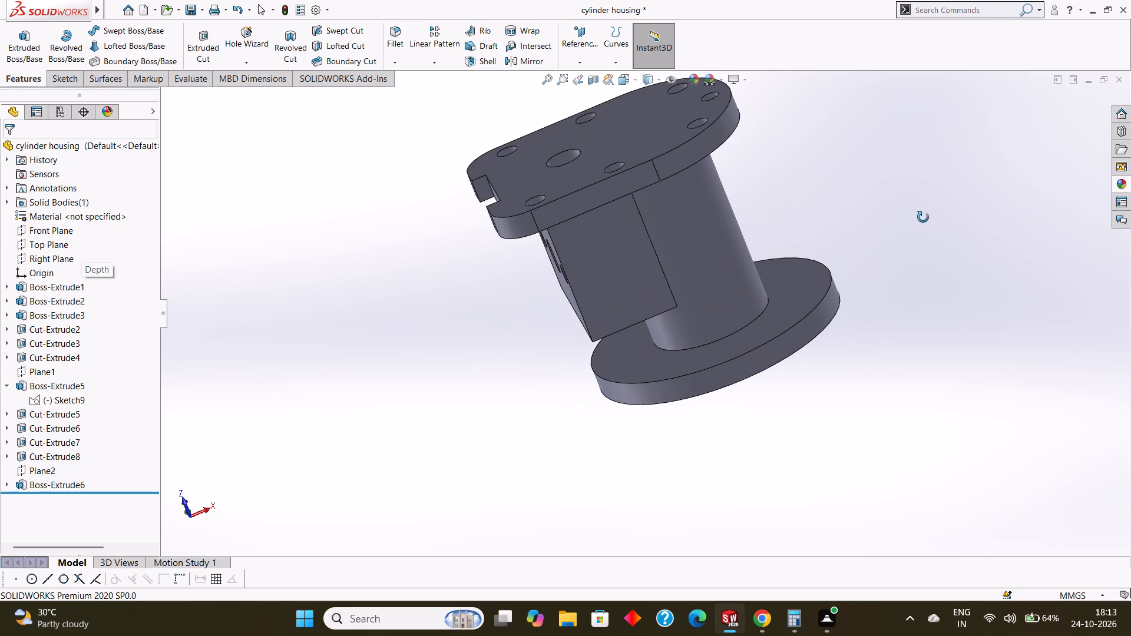
{"action": "middle_click_drag", "start_coordinate": [923, 217], "coordinate": [934, 211]}
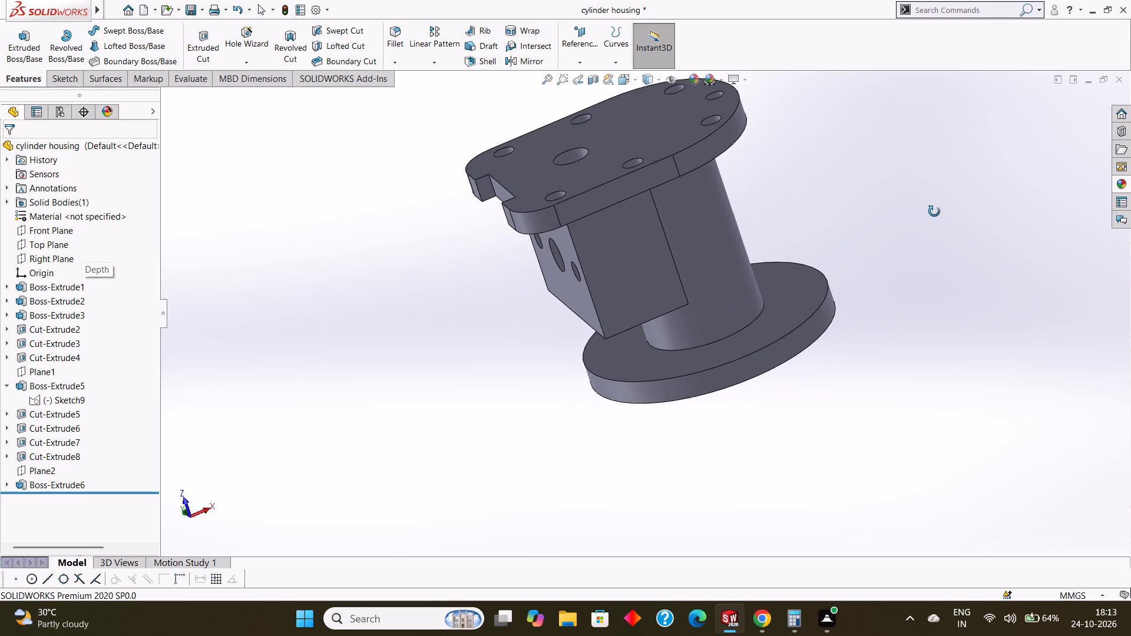
{"action": "middle_click_drag", "start_coordinate": [934, 211], "coordinate": [873, 233]}
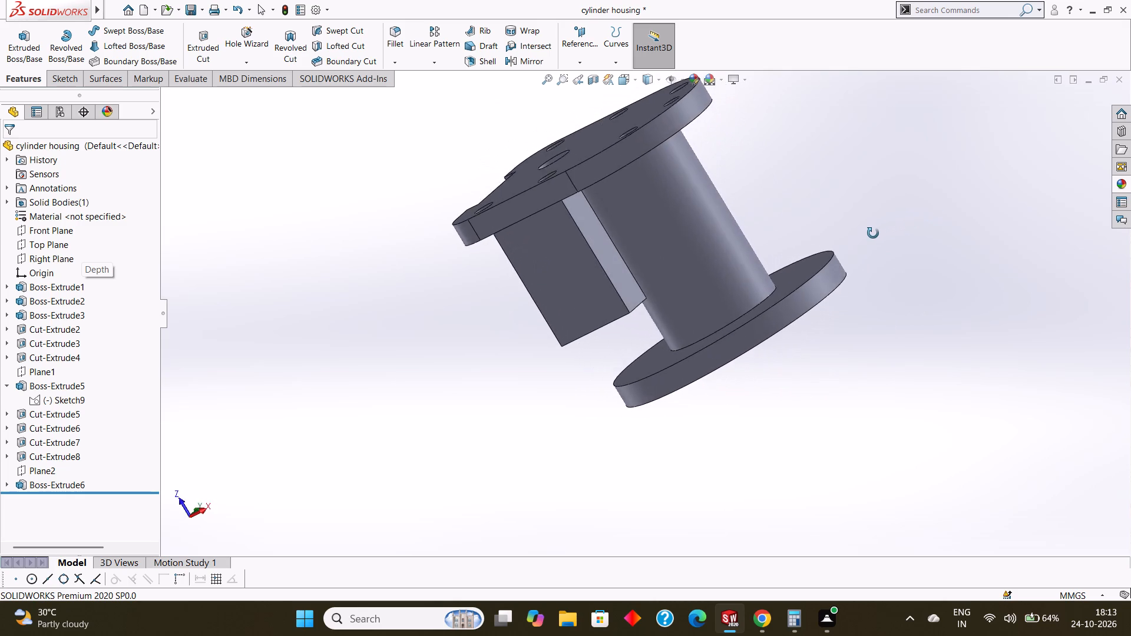
{"action": "middle_click_drag", "start_coordinate": [873, 233], "coordinate": [956, 203]}
{"action": "middle_click_drag", "start_coordinate": [892, 221], "coordinate": [985, 186]}
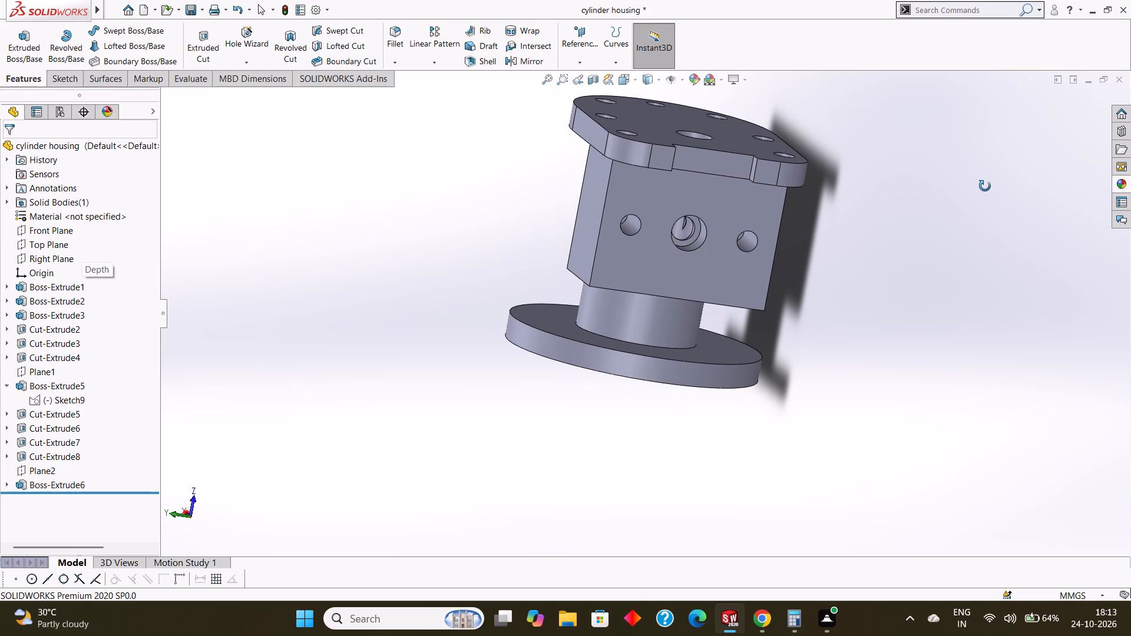
{"action": "middle_click_drag", "start_coordinate": [985, 186], "coordinate": [917, 218]}
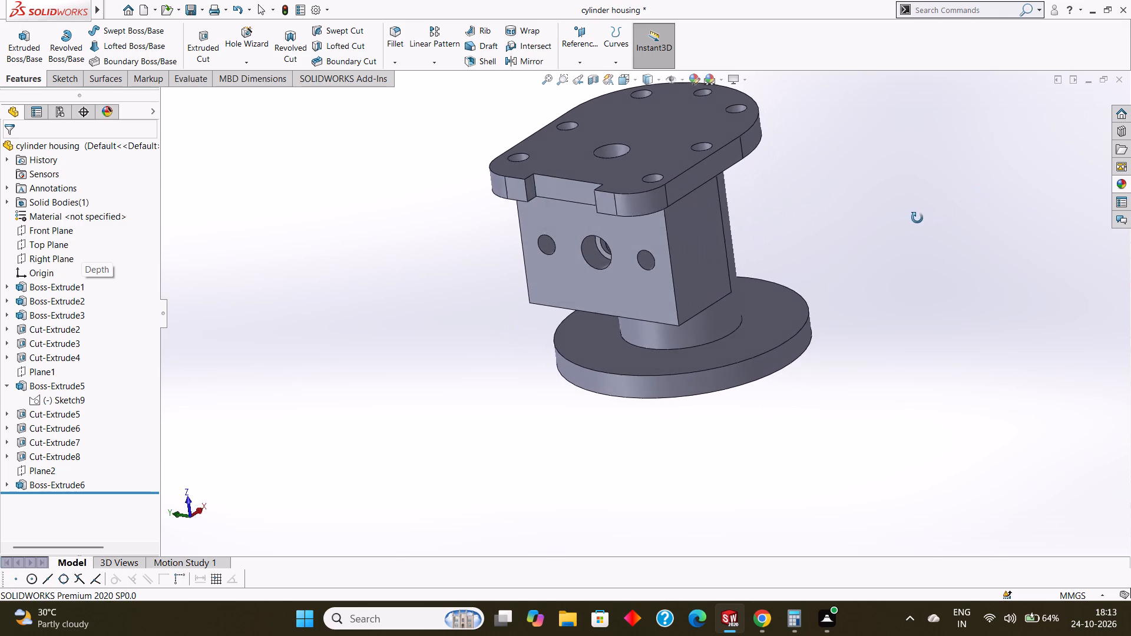
{"action": "middle_click_drag", "start_coordinate": [917, 218], "coordinate": [866, 233]}
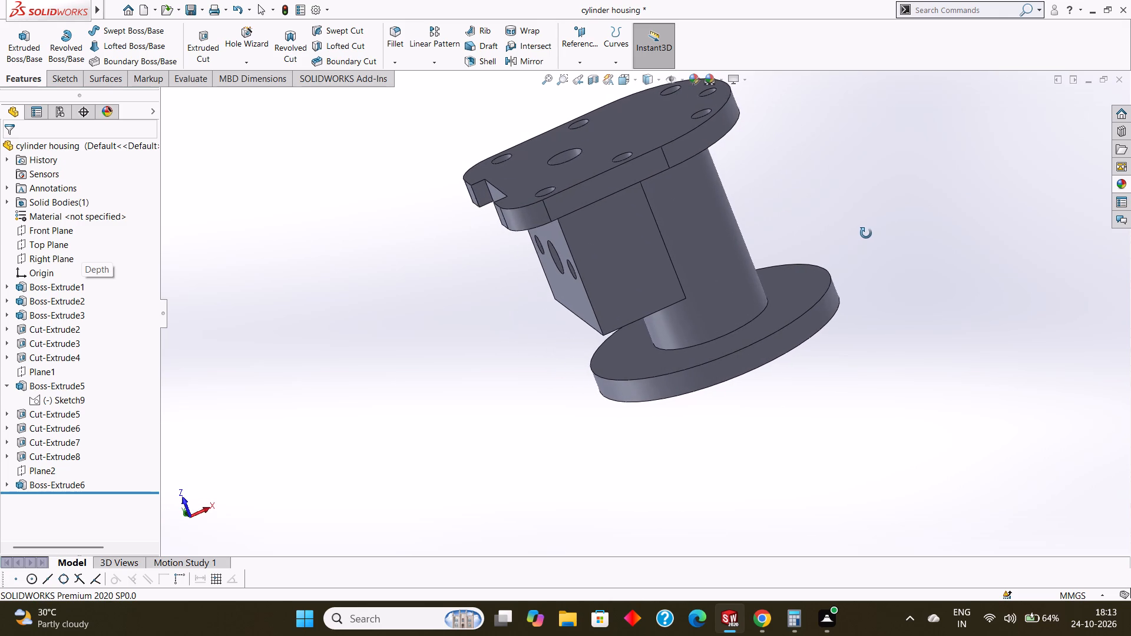
{"action": "middle_click_drag", "start_coordinate": [866, 233], "coordinate": [865, 233]}
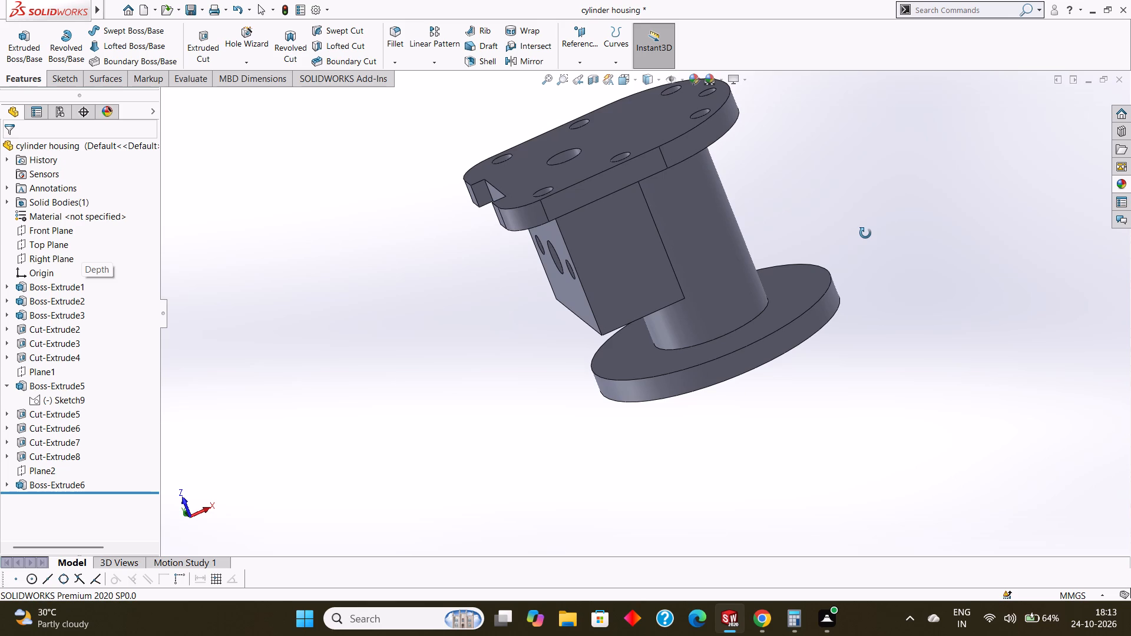
{"action": "middle_click_drag", "start_coordinate": [865, 233], "coordinate": [870, 237]}
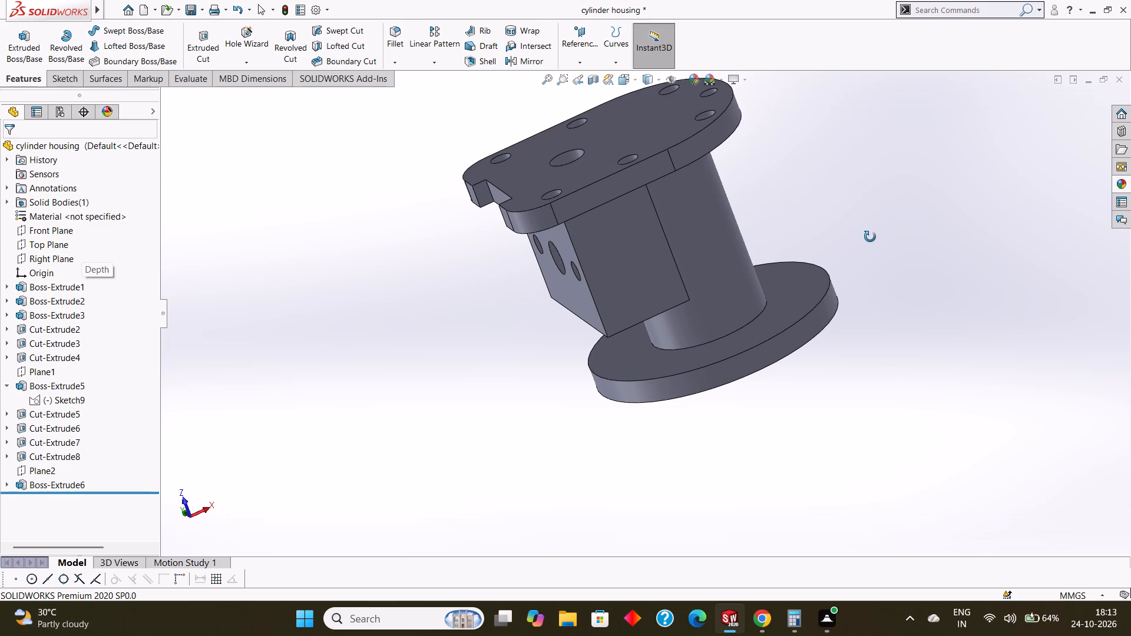
{"action": "middle_click_drag", "start_coordinate": [870, 237], "coordinate": [871, 237]}
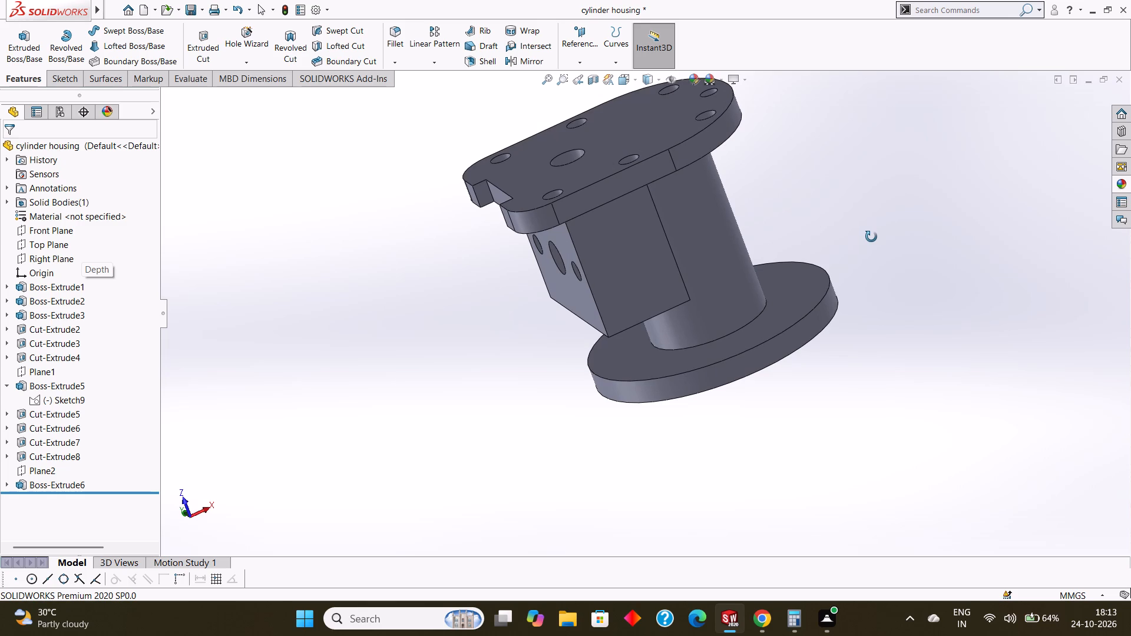
{"action": "middle_click_drag", "start_coordinate": [871, 237], "coordinate": [877, 245]}
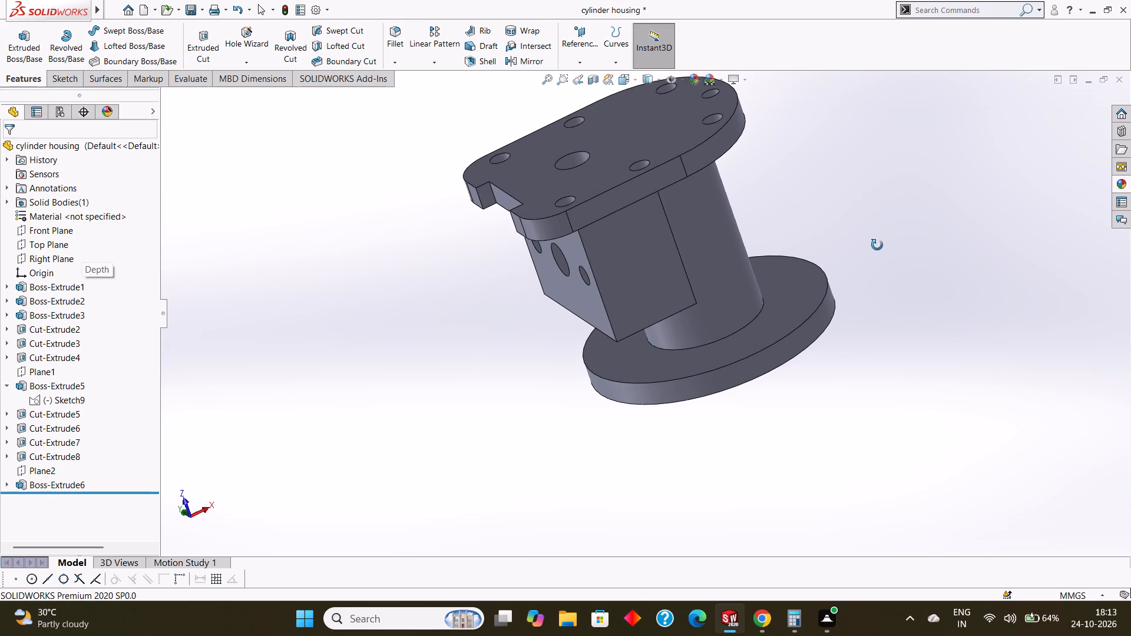
{"action": "middle_click_drag", "start_coordinate": [877, 245], "coordinate": [865, 246]}
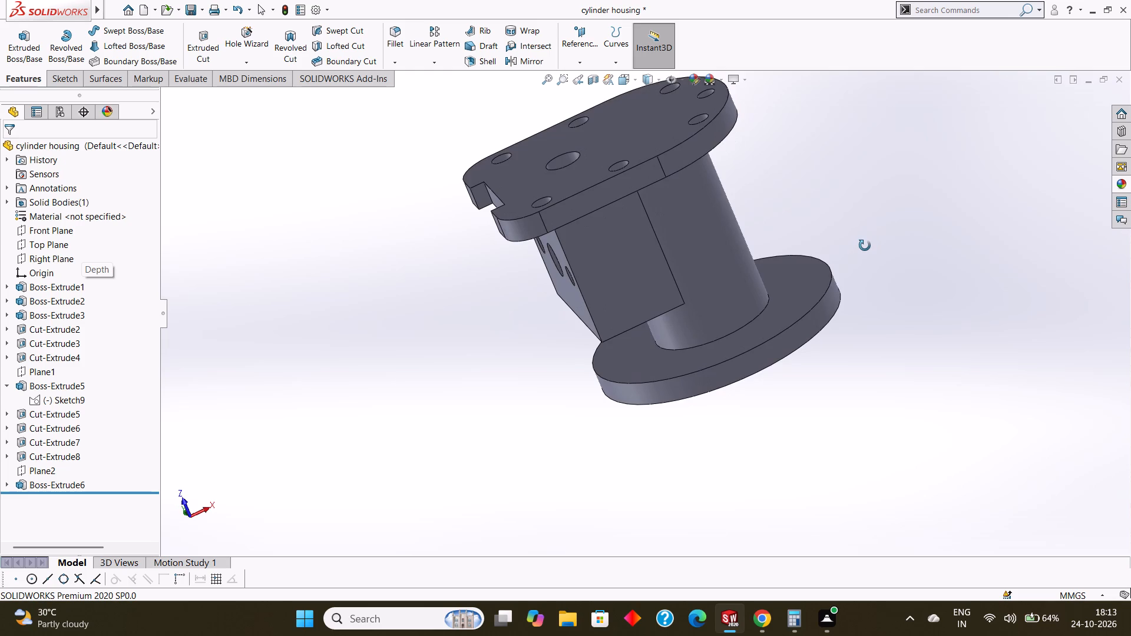
{"action": "middle_click_drag", "start_coordinate": [865, 246], "coordinate": [889, 217]}
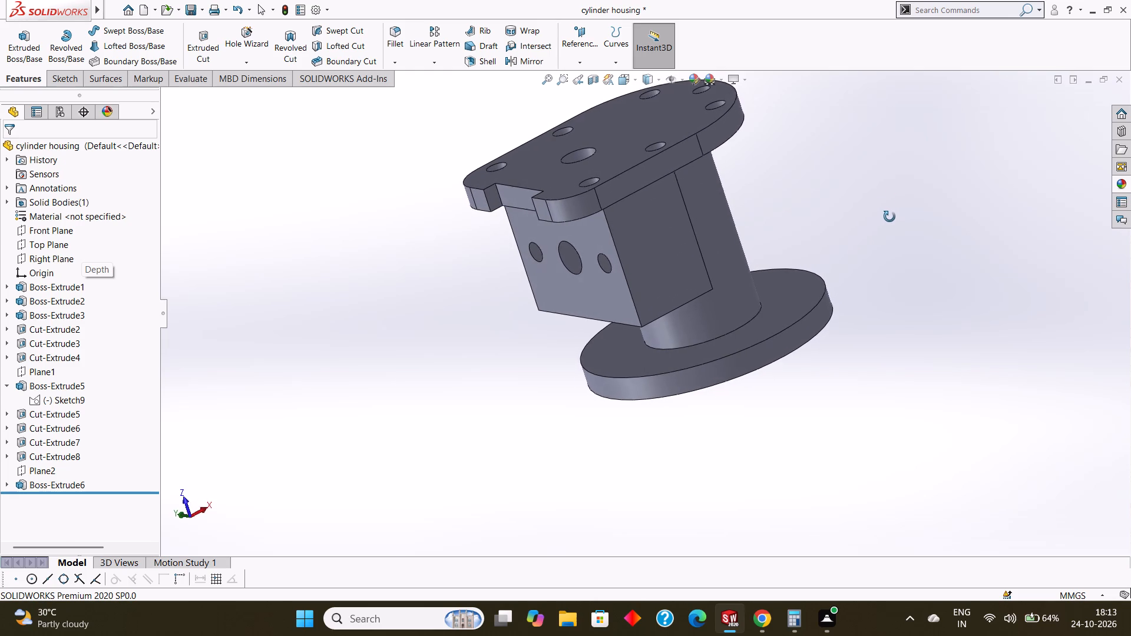
{"action": "middle_click_drag", "start_coordinate": [889, 217], "coordinate": [885, 218]}
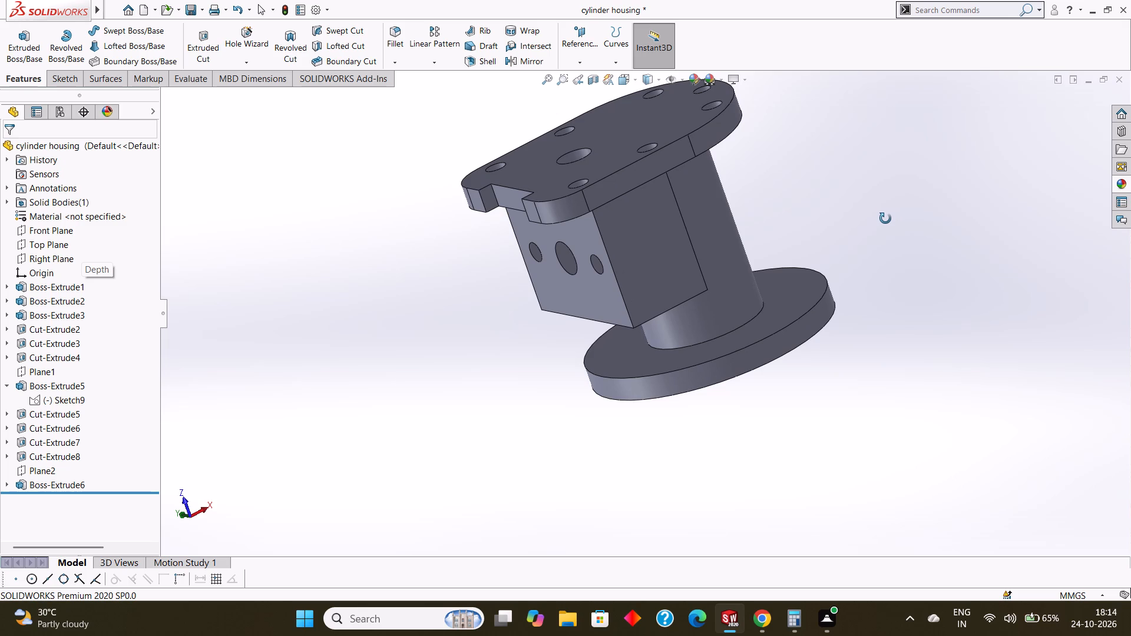
{"action": "middle_click_drag", "start_coordinate": [885, 218], "coordinate": [893, 228]}
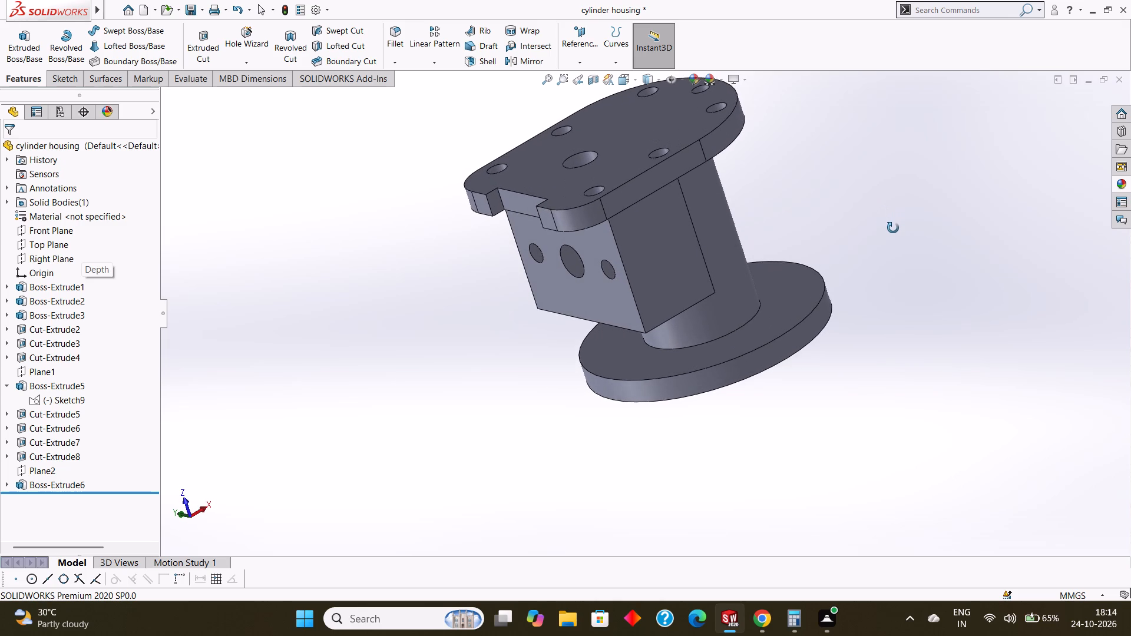
{"action": "middle_click_drag", "start_coordinate": [893, 228], "coordinate": [855, 237]}
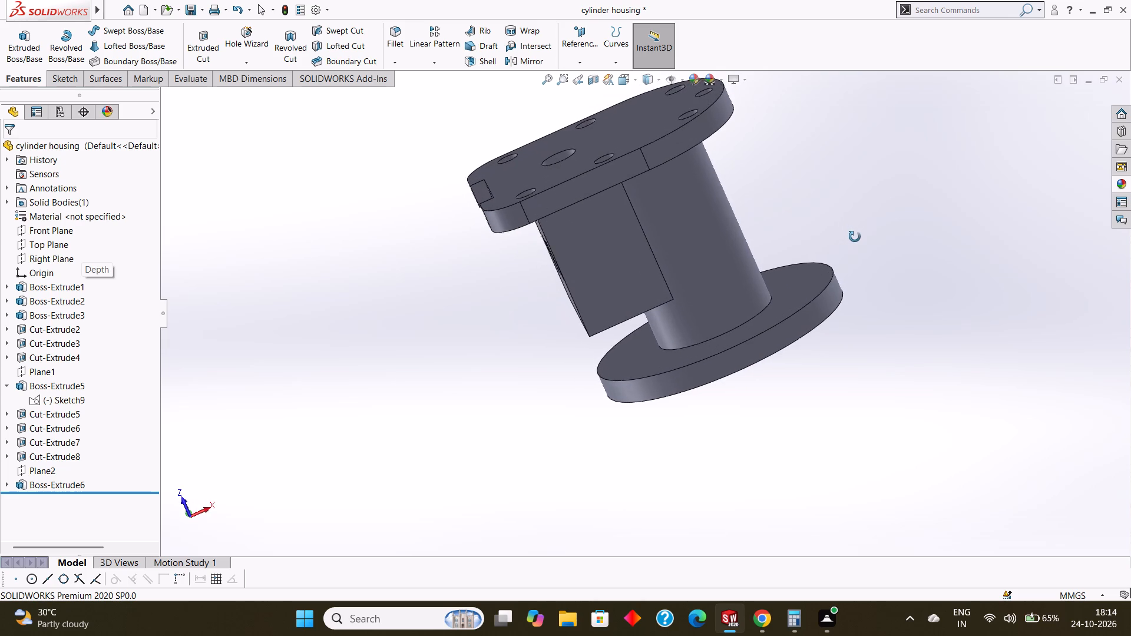
{"action": "middle_click_drag", "start_coordinate": [855, 237], "coordinate": [882, 243]}
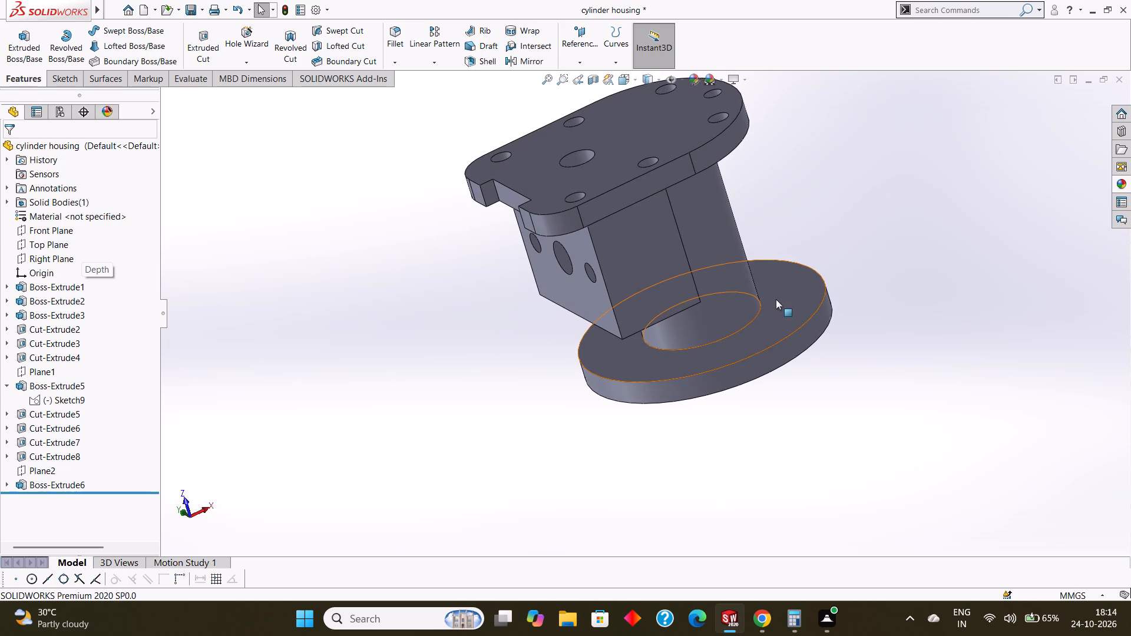
{"action": "left_click", "coordinate": [791, 286]}
{"action": "left_click", "coordinate": [805, 158]}
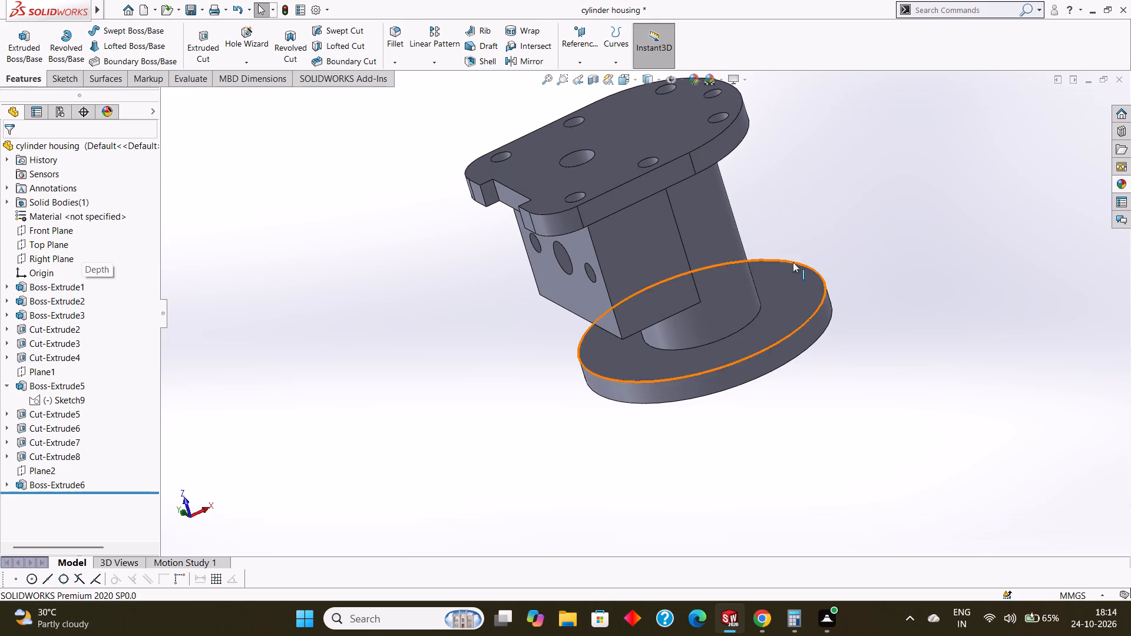
Inspect the upper face of the round flange and the top plate's upper face with their feature dimensions.
{"action": "left_click", "coordinate": [788, 270]}
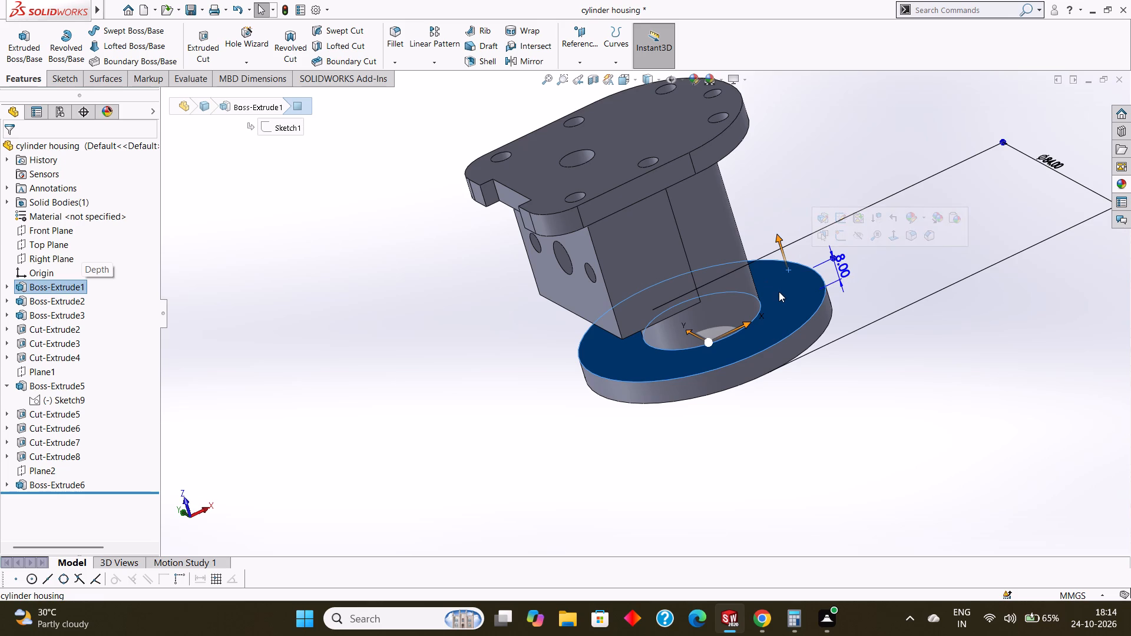
{"action": "key", "text": "Escape"}
{"action": "key", "text": "Escape"}
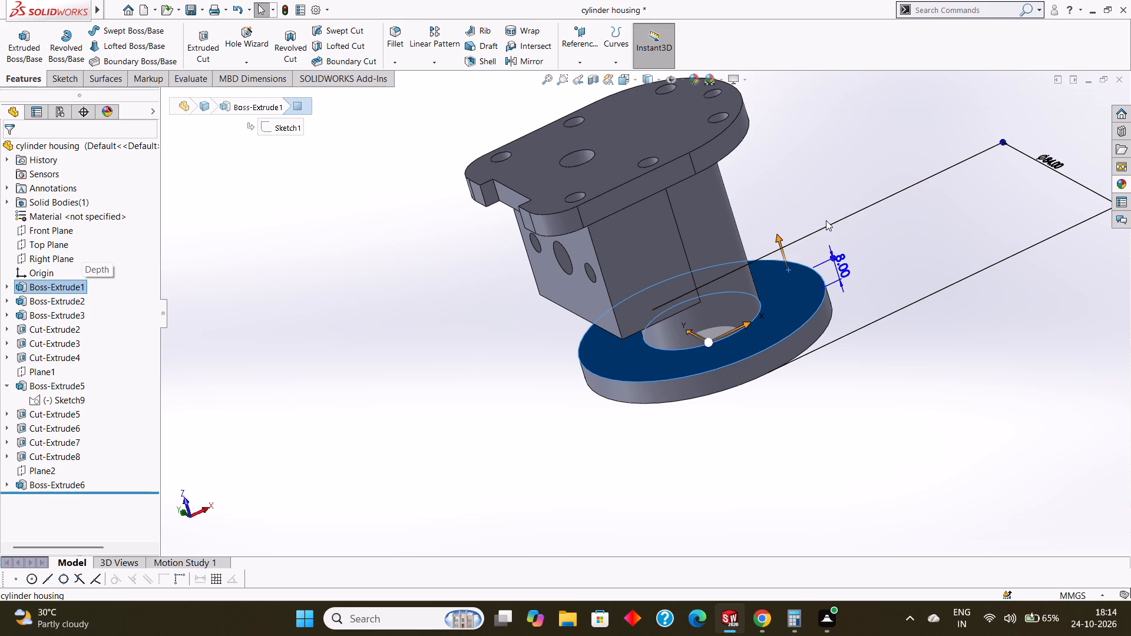
{"action": "middle_click_drag", "start_coordinate": [822, 170], "coordinate": [826, 240]}
{"action": "scroll", "coordinate": [829, 177], "scroll_direction": "down", "scroll_amount": 1}
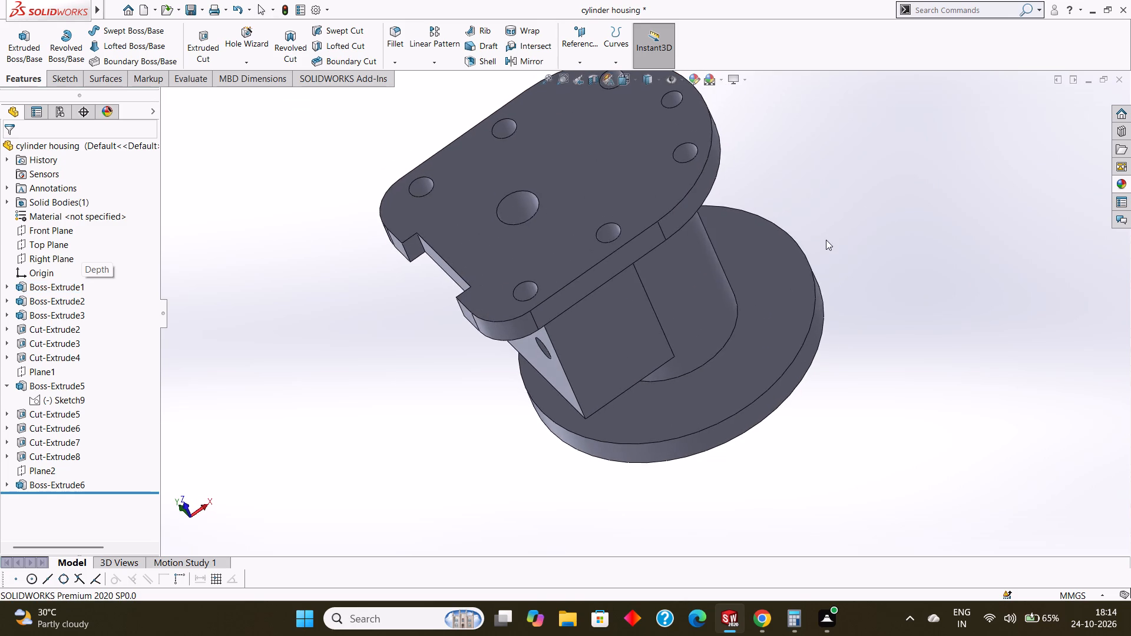
{"action": "scroll", "coordinate": [825, 239], "scroll_direction": "up", "scroll_amount": 1}
{"action": "middle_click", "coordinate": [818, 221]}
{"action": "left_click", "coordinate": [616, 173]}
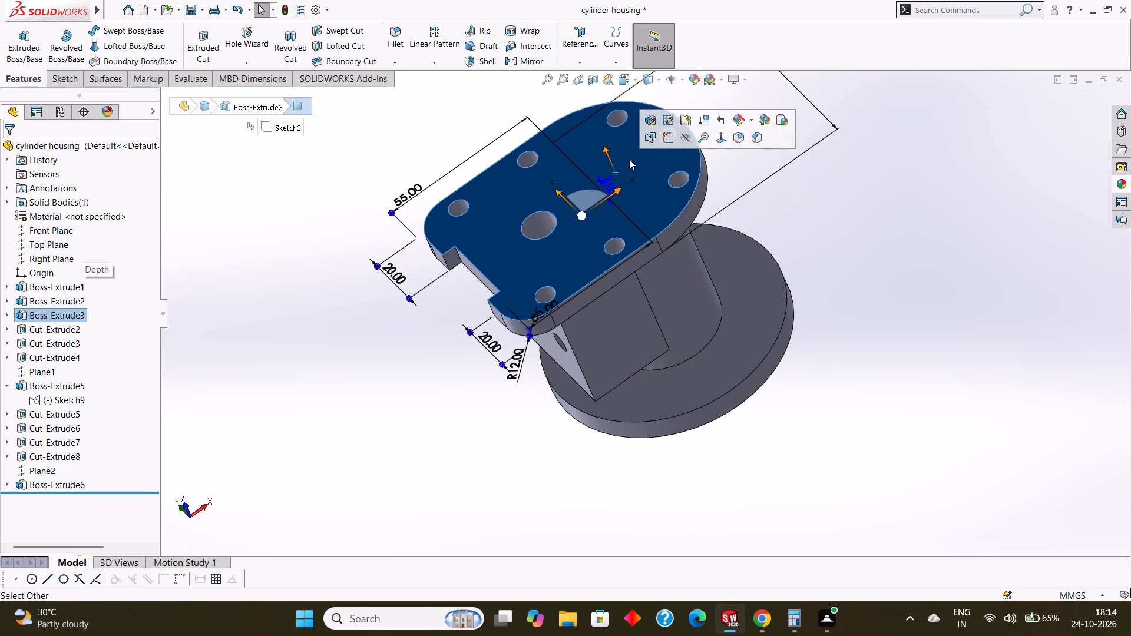
{"action": "key", "text": "Escape"}
{"action": "key", "text": "Escape"}
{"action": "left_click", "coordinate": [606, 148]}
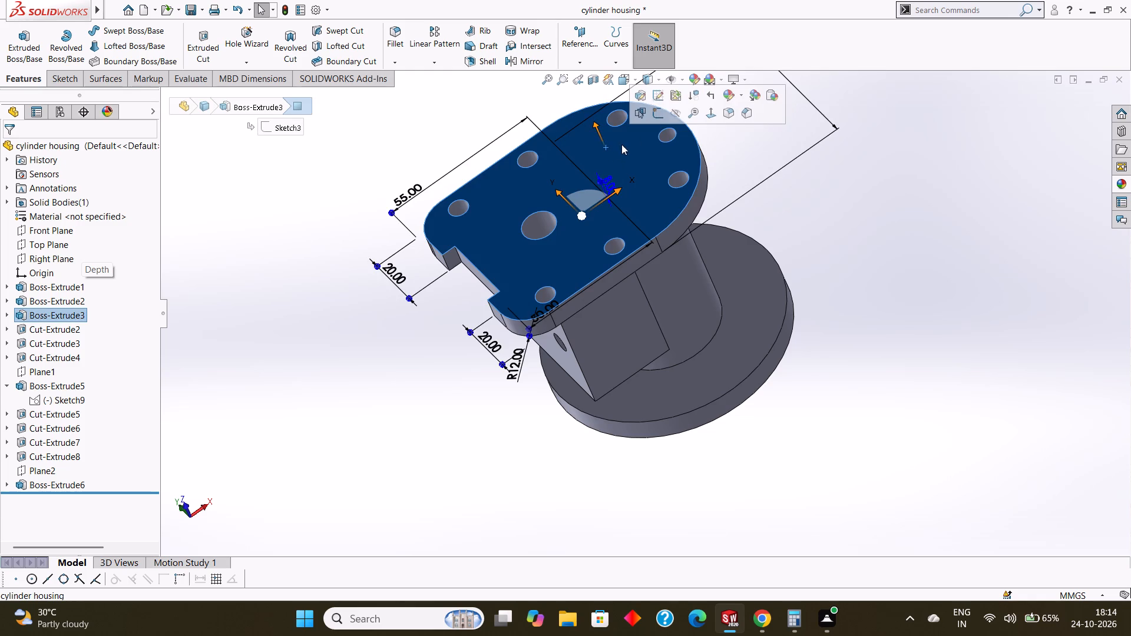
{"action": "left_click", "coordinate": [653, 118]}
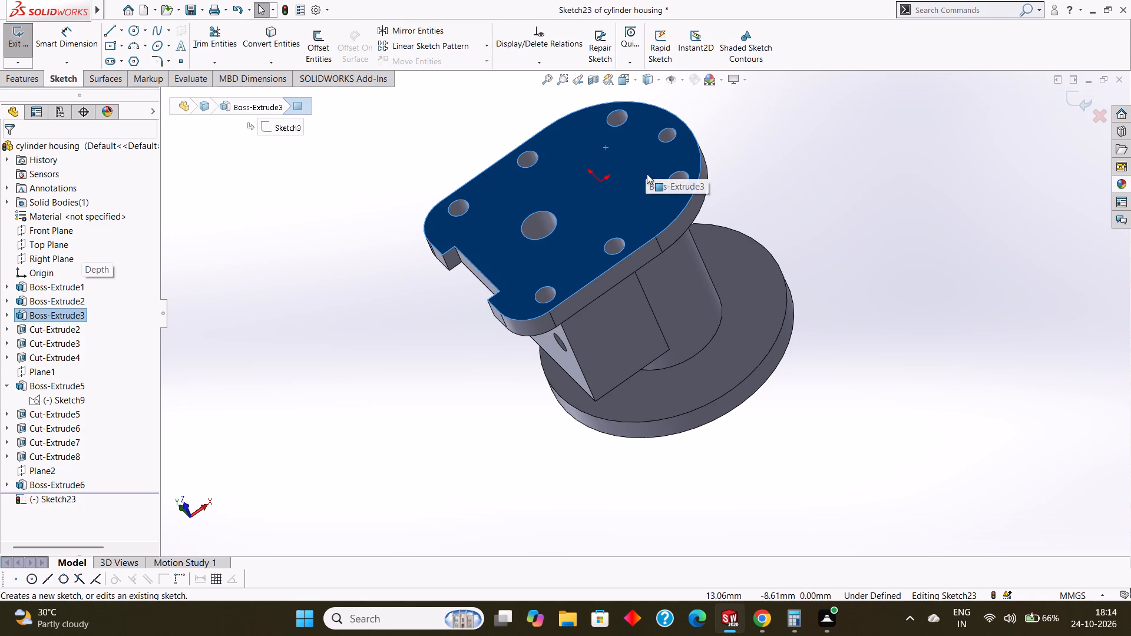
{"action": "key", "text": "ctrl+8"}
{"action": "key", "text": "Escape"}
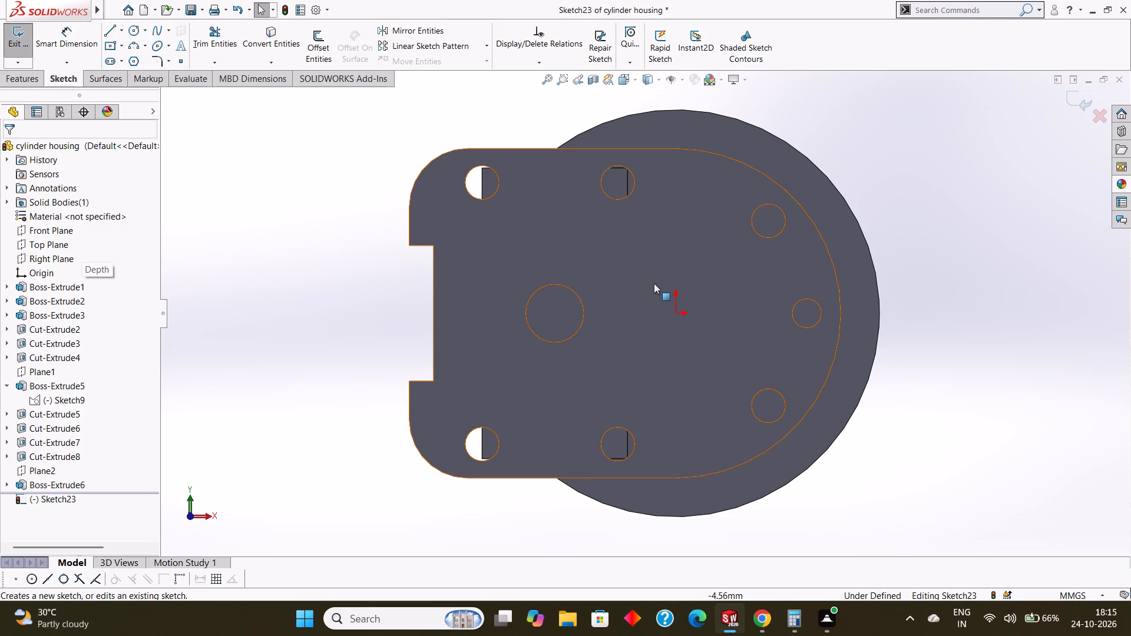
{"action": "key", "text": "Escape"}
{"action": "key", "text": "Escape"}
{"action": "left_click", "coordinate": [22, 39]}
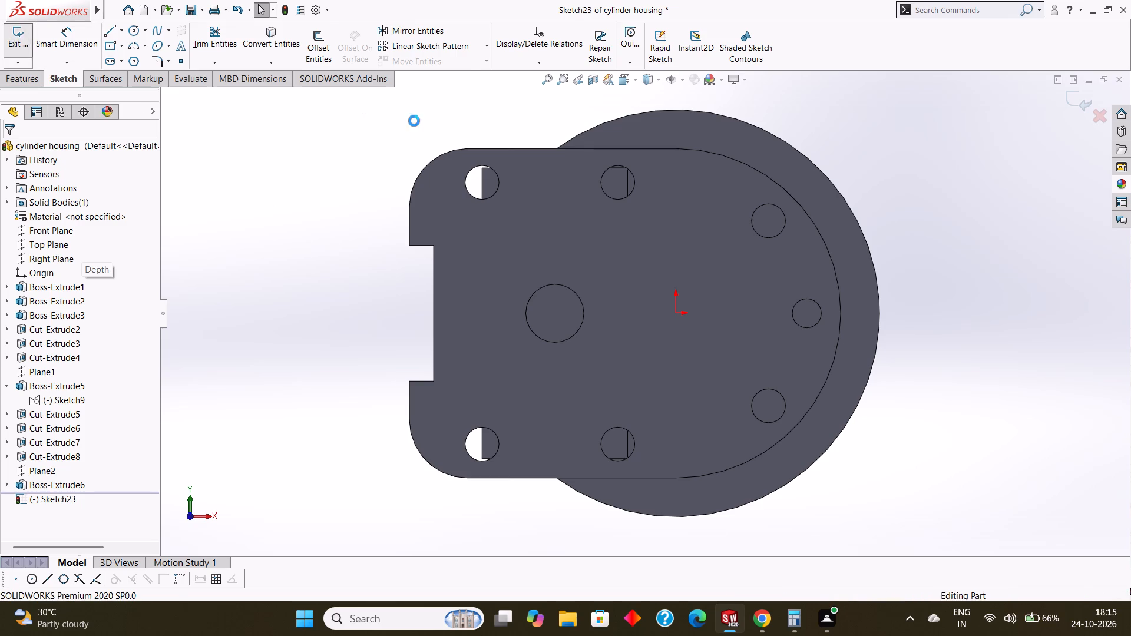
Examine the whole housing from below and from the side, including the flange underside, cylinder, side block and top plate.
{"action": "middle_click_drag", "start_coordinate": [906, 216], "coordinate": [880, 135]}
{"action": "scroll", "coordinate": [866, 210], "scroll_direction": "up", "scroll_amount": 5}
{"action": "middle_click_drag", "start_coordinate": [864, 224], "coordinate": [870, 147]}
{"action": "scroll", "coordinate": [798, 325], "scroll_direction": "up", "scroll_amount": 1}
{"action": "middle_click_drag", "start_coordinate": [795, 337], "coordinate": [795, 212]}
{"action": "middle_click_drag", "start_coordinate": [780, 349], "coordinate": [776, 264]}
{"action": "middle_click_drag", "start_coordinate": [758, 349], "coordinate": [758, 306]}
{"action": "middle_click_drag", "start_coordinate": [758, 365], "coordinate": [758, 322]}
{"action": "scroll", "coordinate": [755, 339], "scroll_direction": "up", "scroll_amount": 1}
{"action": "middle_click_drag", "start_coordinate": [755, 339], "coordinate": [758, 322]}
{"action": "middle_click_drag", "start_coordinate": [759, 356], "coordinate": [762, 338]}
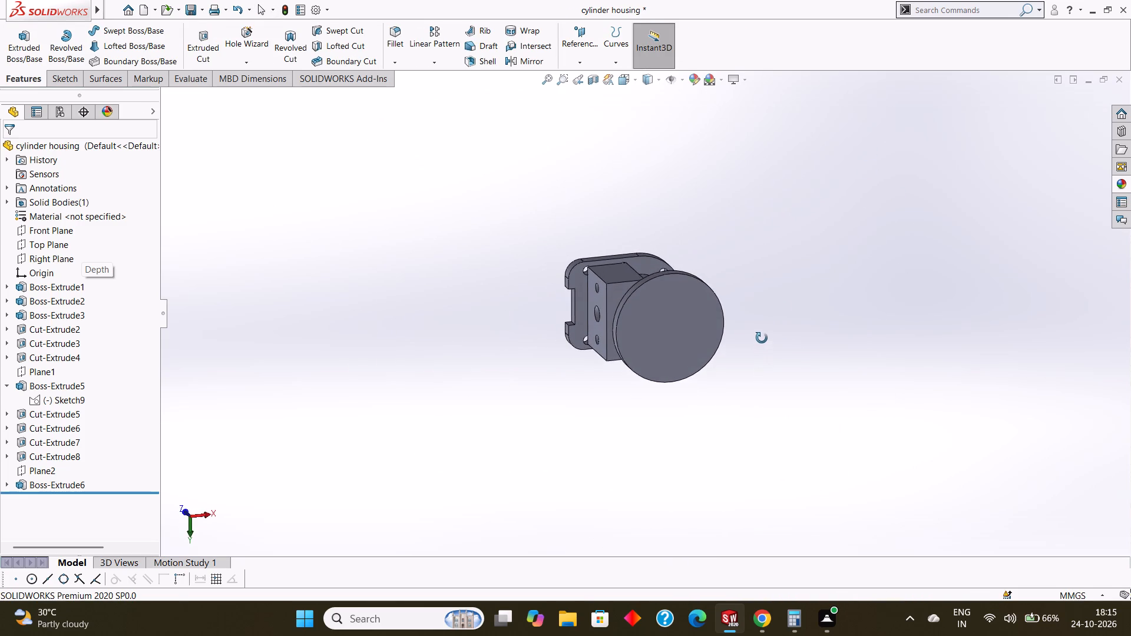
{"action": "middle_click_drag", "start_coordinate": [762, 338], "coordinate": [762, 333]}
{"action": "scroll", "coordinate": [766, 339], "scroll_direction": "up", "scroll_amount": 1}
{"action": "middle_click_drag", "start_coordinate": [766, 339], "coordinate": [752, 347]}
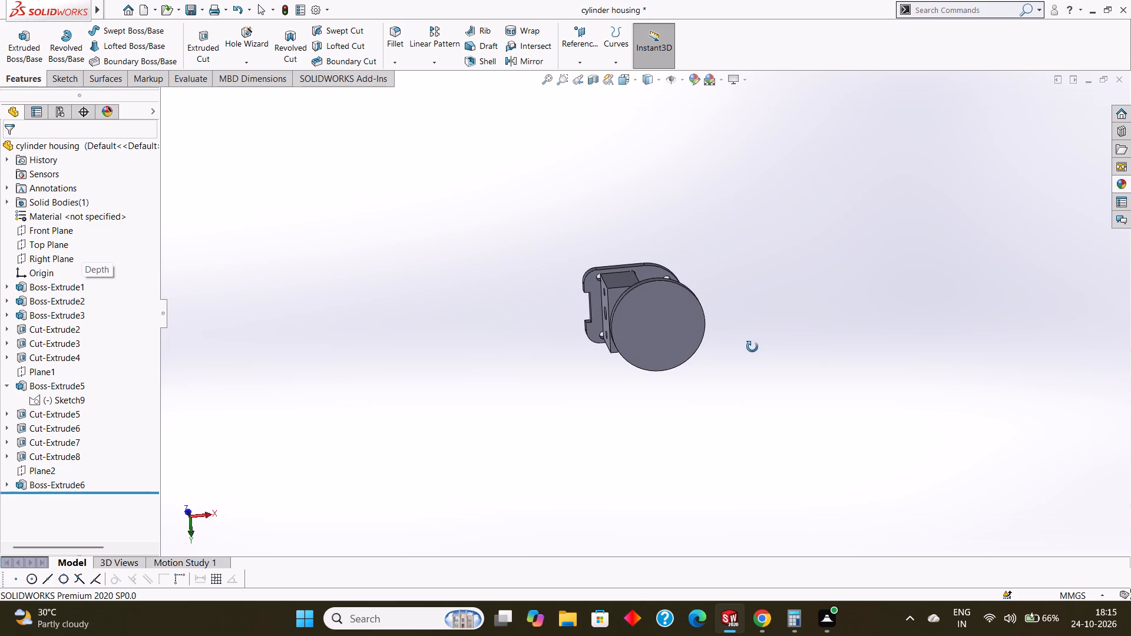
{"action": "middle_click_drag", "start_coordinate": [752, 347], "coordinate": [749, 385]}
{"action": "middle_click_drag", "start_coordinate": [722, 266], "coordinate": [711, 357]}
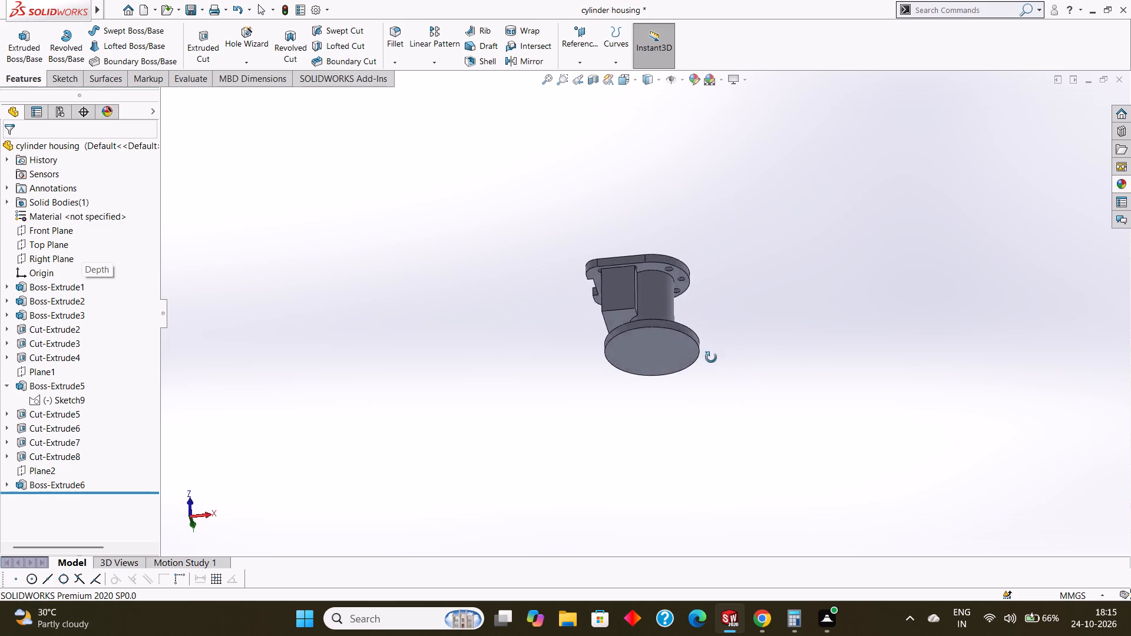
{"action": "middle_click_drag", "start_coordinate": [711, 357], "coordinate": [709, 385]}
{"action": "middle_click_drag", "start_coordinate": [721, 311], "coordinate": [712, 387]}
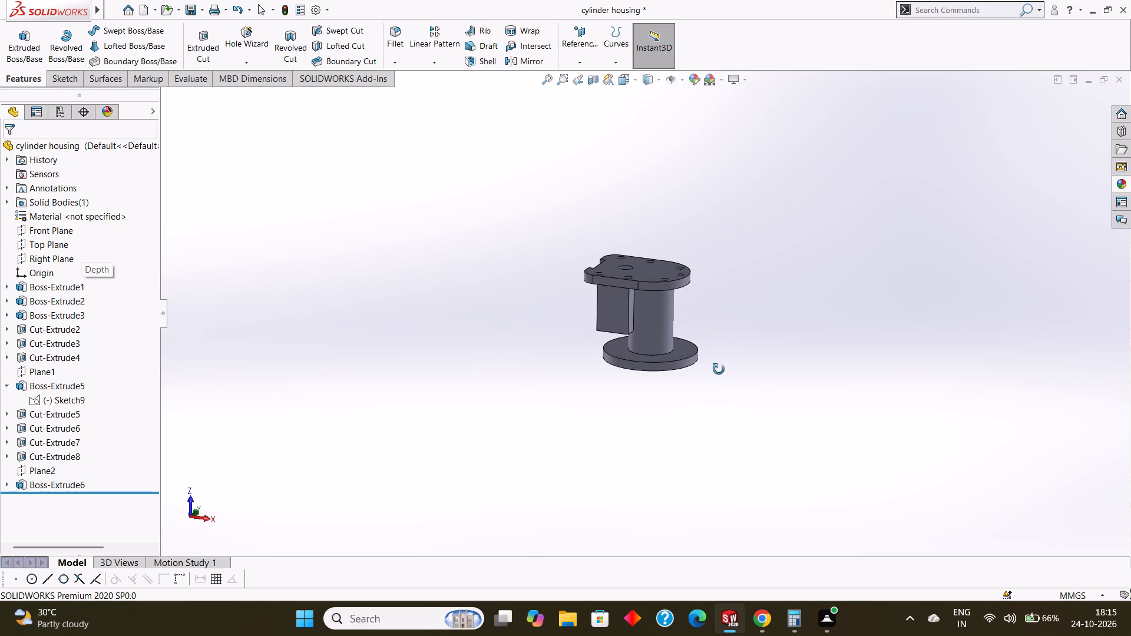
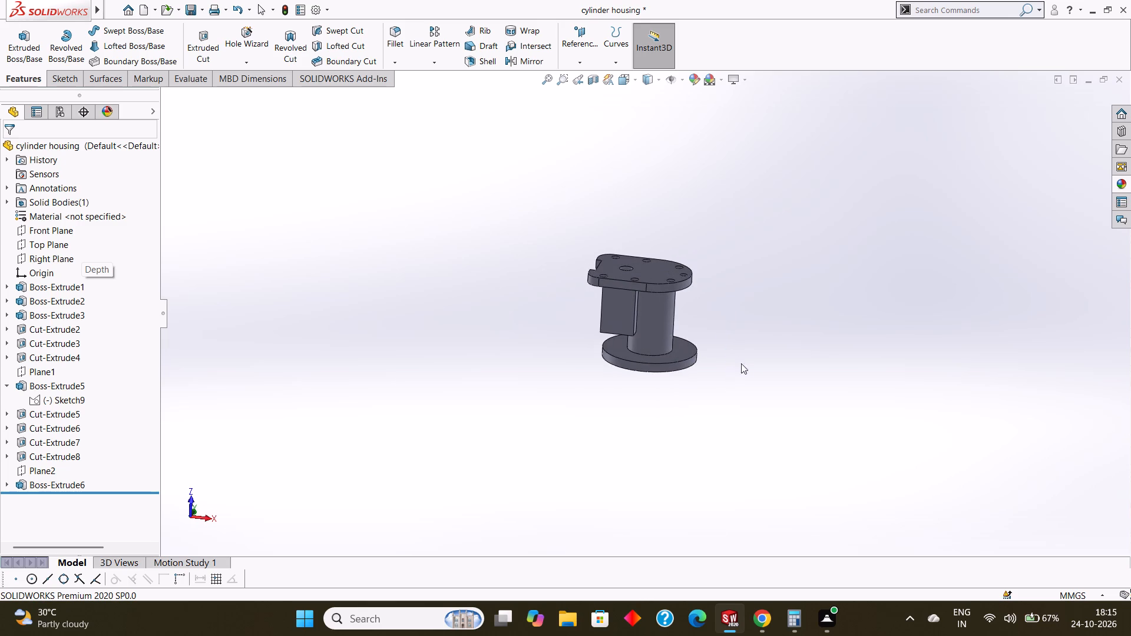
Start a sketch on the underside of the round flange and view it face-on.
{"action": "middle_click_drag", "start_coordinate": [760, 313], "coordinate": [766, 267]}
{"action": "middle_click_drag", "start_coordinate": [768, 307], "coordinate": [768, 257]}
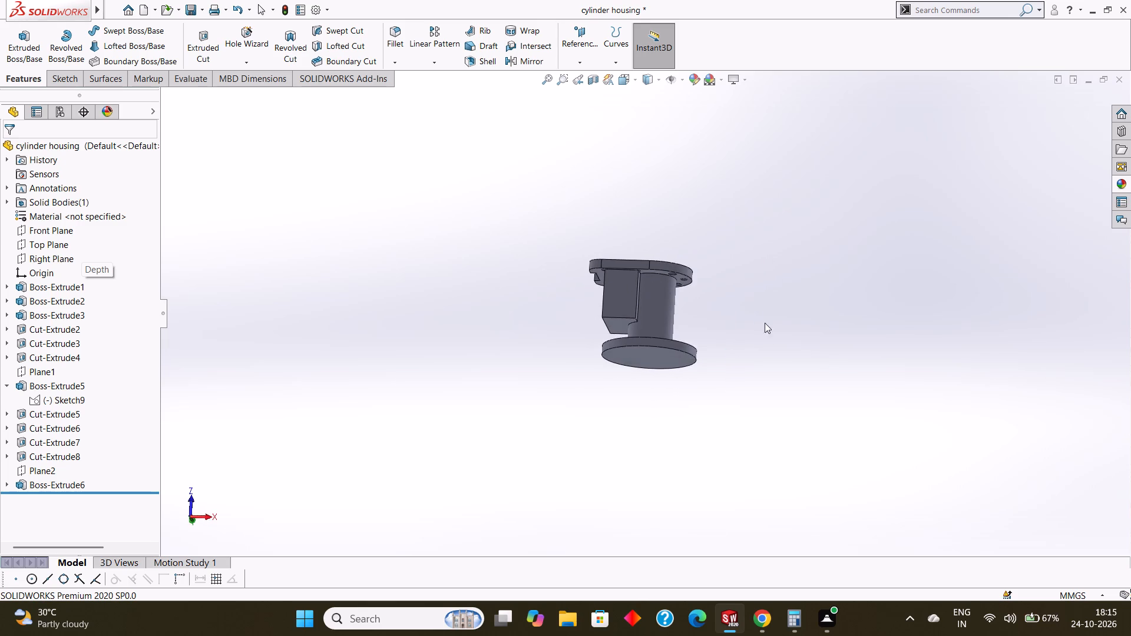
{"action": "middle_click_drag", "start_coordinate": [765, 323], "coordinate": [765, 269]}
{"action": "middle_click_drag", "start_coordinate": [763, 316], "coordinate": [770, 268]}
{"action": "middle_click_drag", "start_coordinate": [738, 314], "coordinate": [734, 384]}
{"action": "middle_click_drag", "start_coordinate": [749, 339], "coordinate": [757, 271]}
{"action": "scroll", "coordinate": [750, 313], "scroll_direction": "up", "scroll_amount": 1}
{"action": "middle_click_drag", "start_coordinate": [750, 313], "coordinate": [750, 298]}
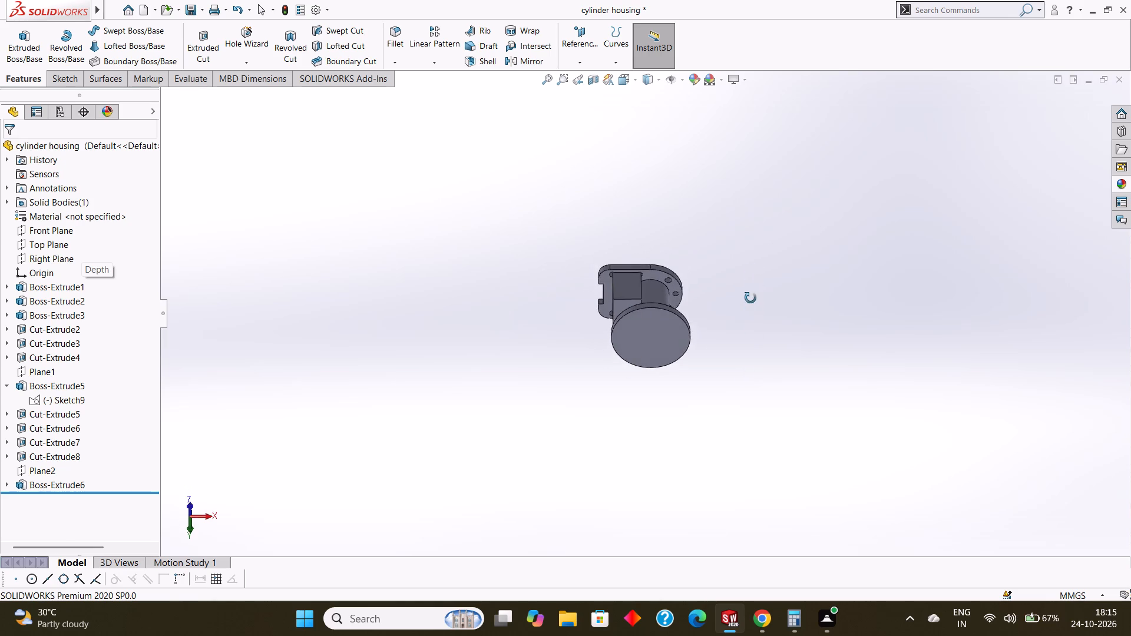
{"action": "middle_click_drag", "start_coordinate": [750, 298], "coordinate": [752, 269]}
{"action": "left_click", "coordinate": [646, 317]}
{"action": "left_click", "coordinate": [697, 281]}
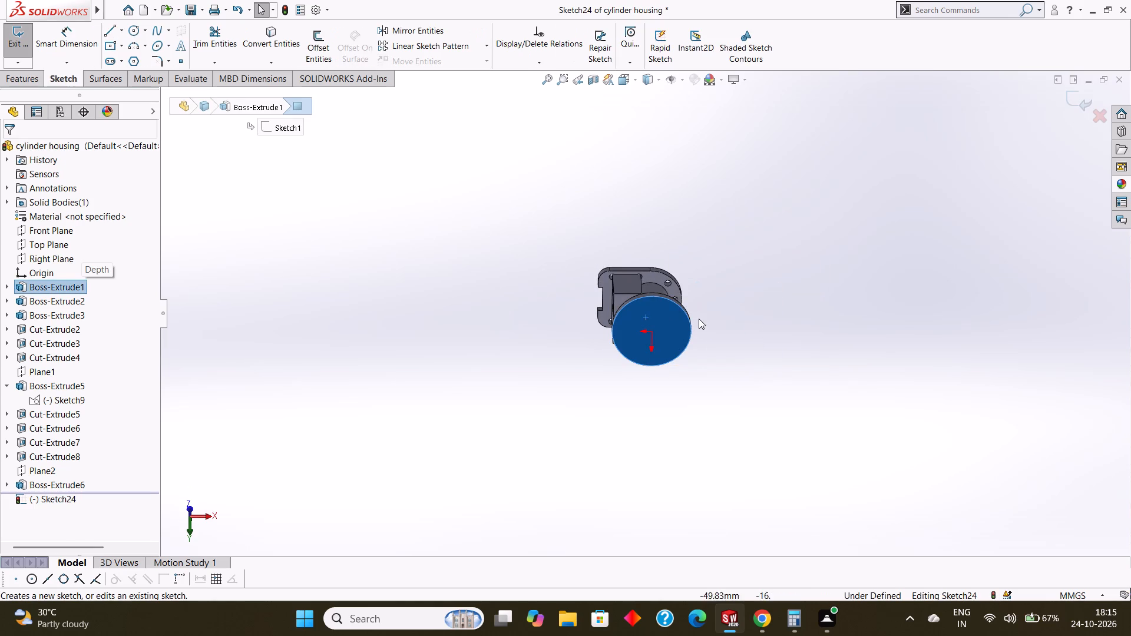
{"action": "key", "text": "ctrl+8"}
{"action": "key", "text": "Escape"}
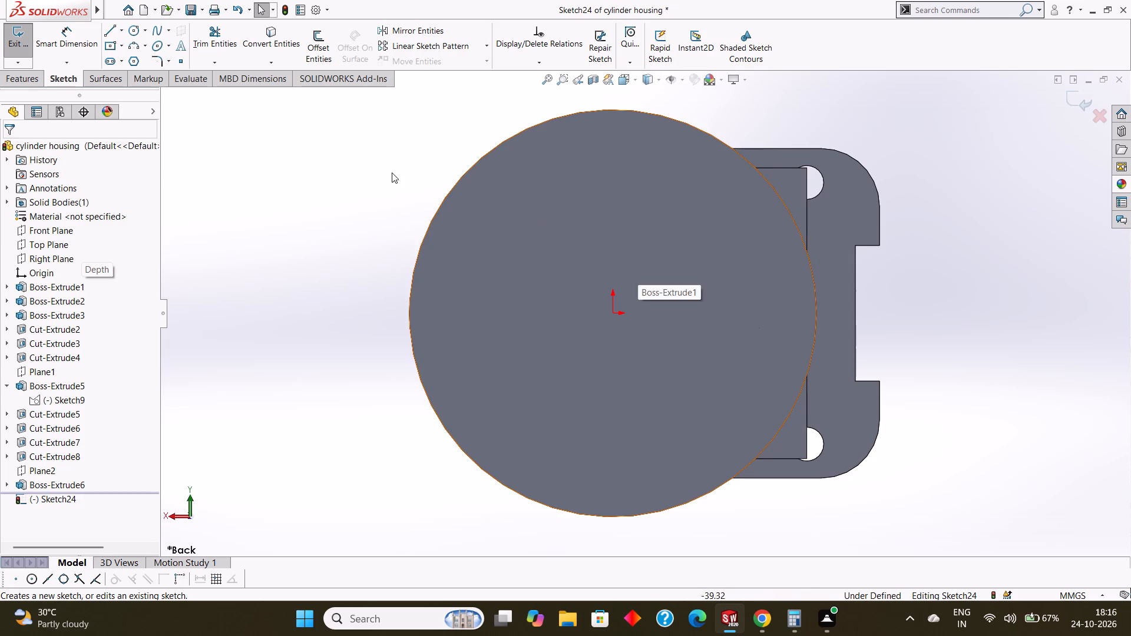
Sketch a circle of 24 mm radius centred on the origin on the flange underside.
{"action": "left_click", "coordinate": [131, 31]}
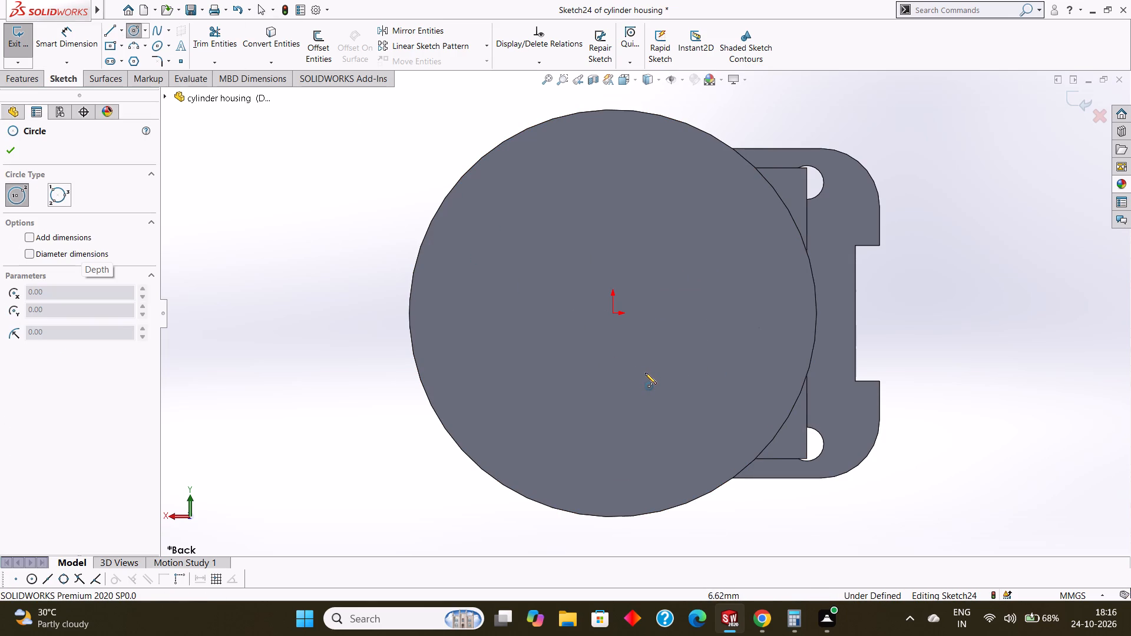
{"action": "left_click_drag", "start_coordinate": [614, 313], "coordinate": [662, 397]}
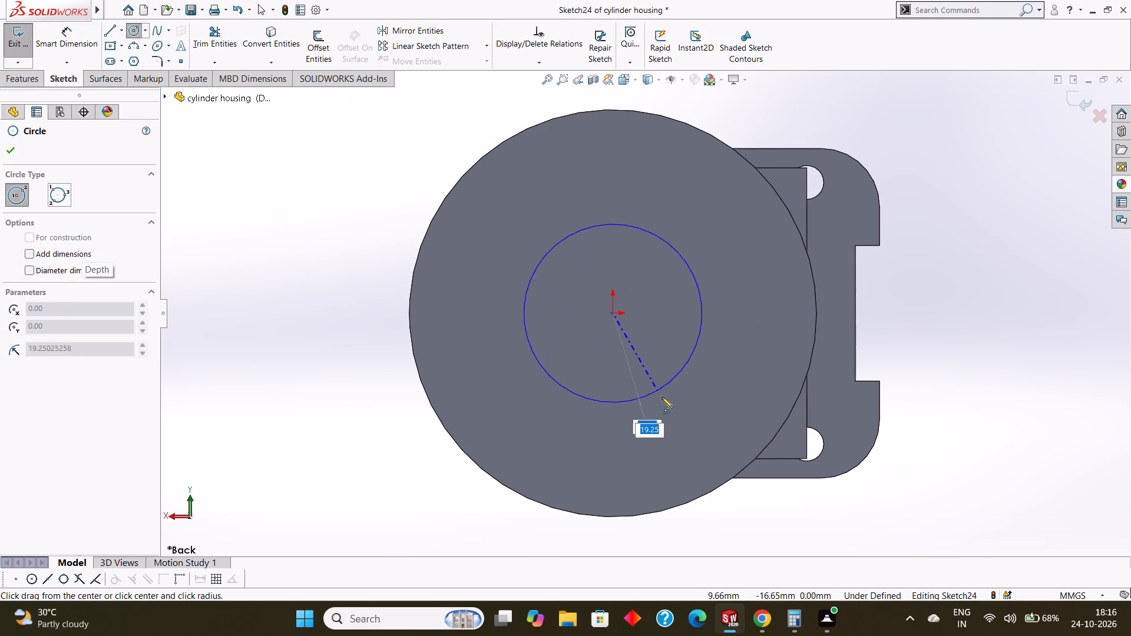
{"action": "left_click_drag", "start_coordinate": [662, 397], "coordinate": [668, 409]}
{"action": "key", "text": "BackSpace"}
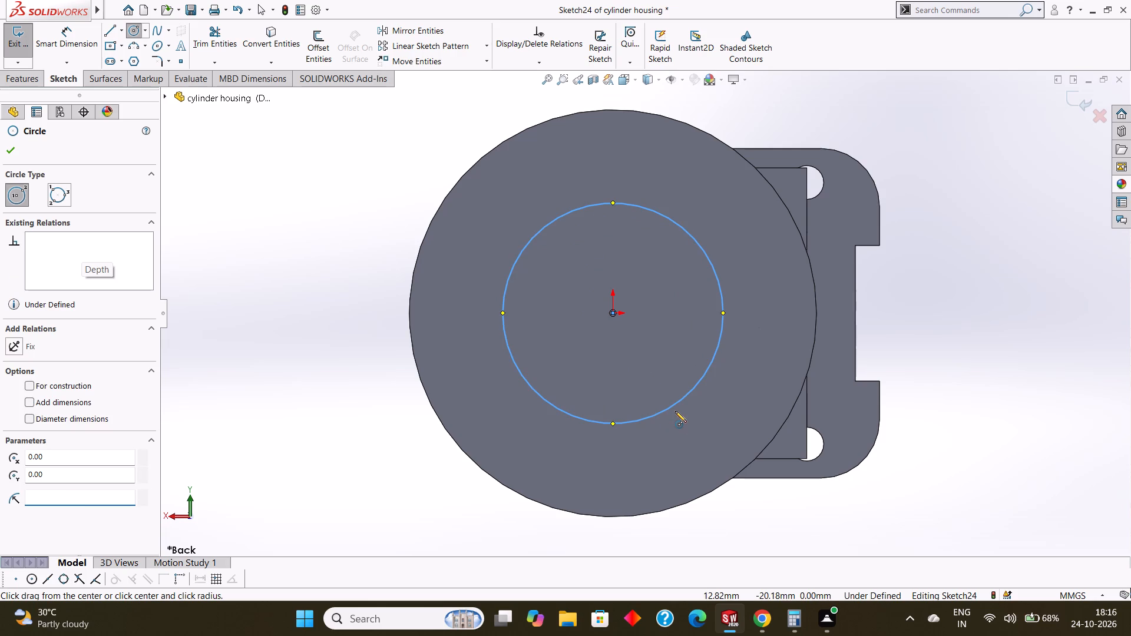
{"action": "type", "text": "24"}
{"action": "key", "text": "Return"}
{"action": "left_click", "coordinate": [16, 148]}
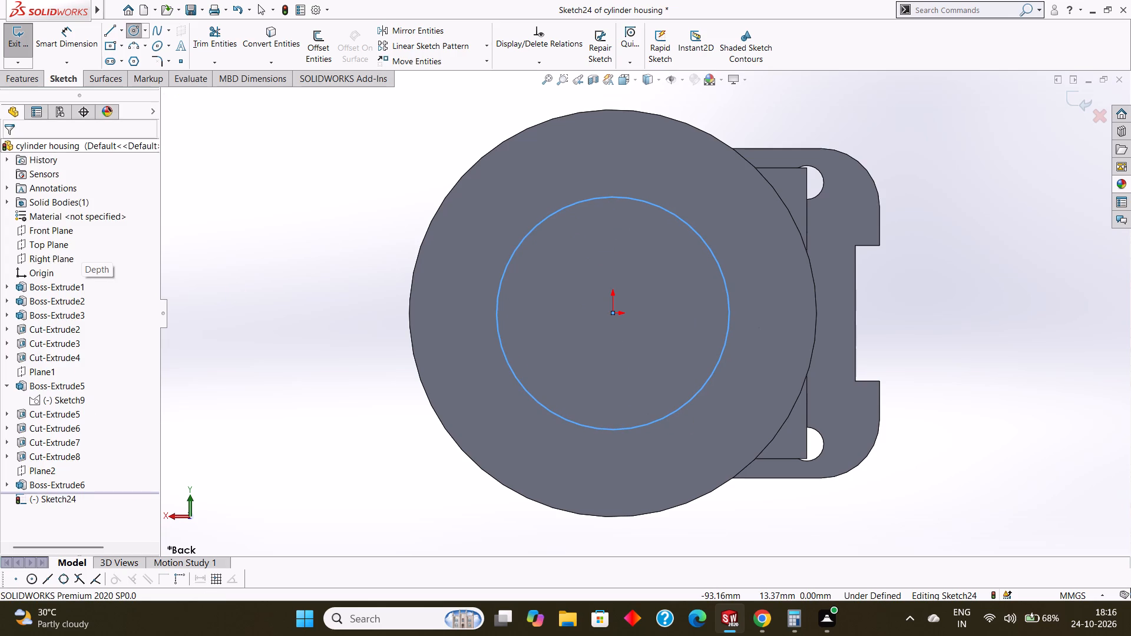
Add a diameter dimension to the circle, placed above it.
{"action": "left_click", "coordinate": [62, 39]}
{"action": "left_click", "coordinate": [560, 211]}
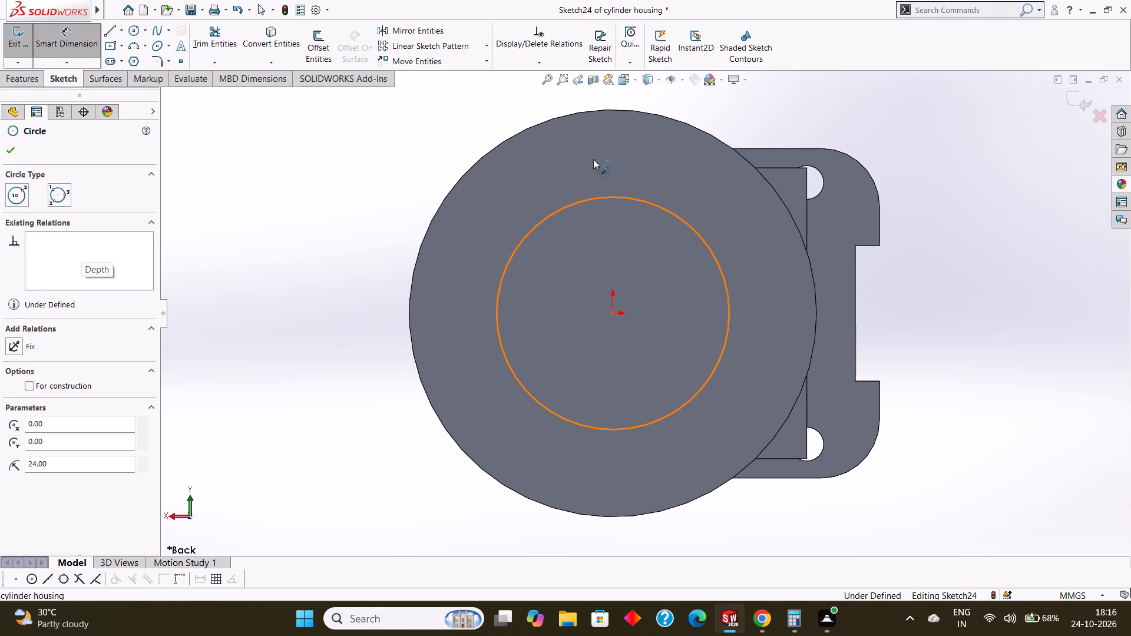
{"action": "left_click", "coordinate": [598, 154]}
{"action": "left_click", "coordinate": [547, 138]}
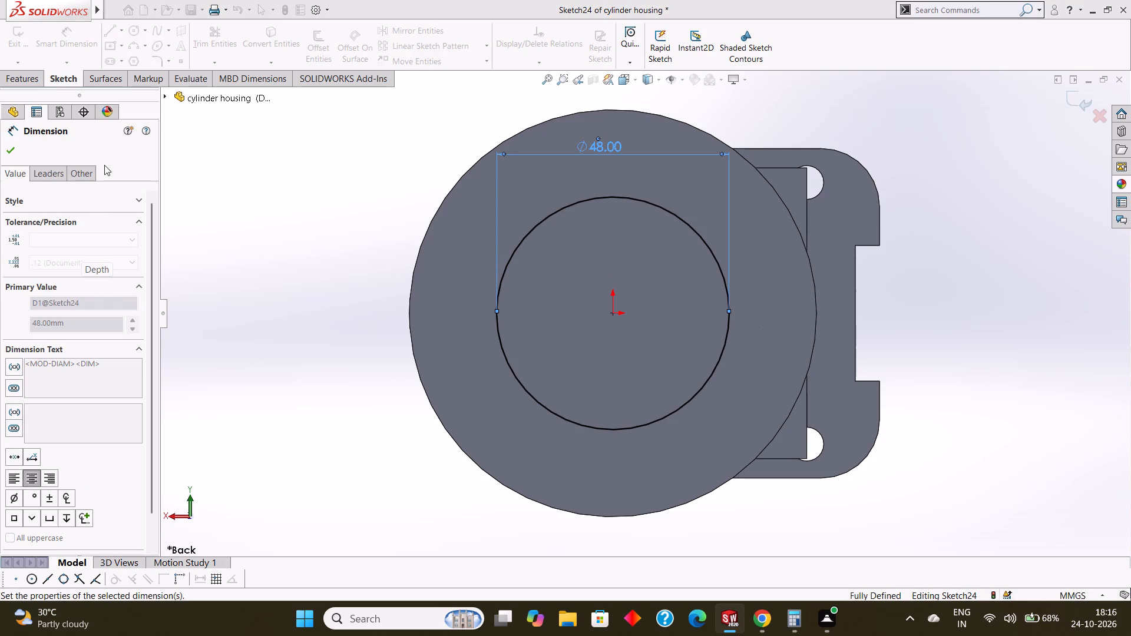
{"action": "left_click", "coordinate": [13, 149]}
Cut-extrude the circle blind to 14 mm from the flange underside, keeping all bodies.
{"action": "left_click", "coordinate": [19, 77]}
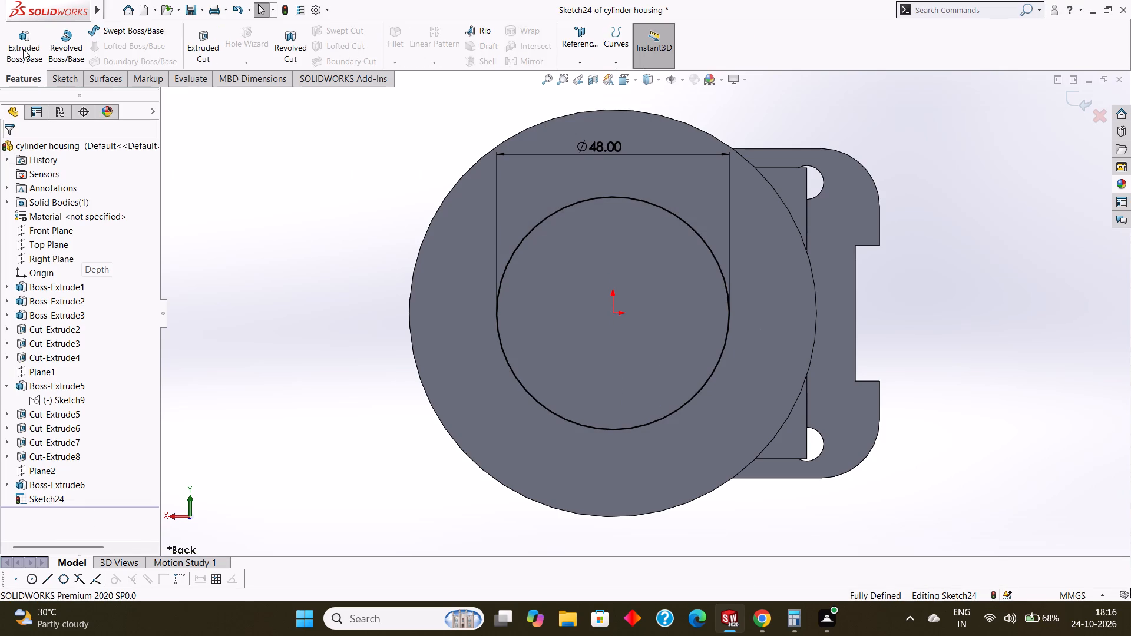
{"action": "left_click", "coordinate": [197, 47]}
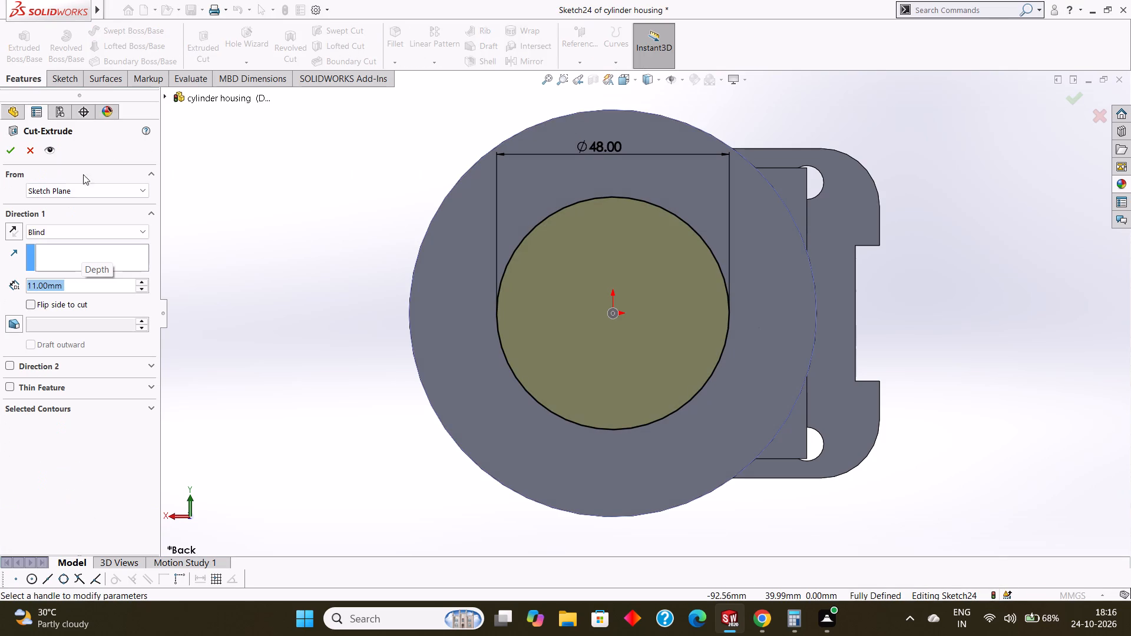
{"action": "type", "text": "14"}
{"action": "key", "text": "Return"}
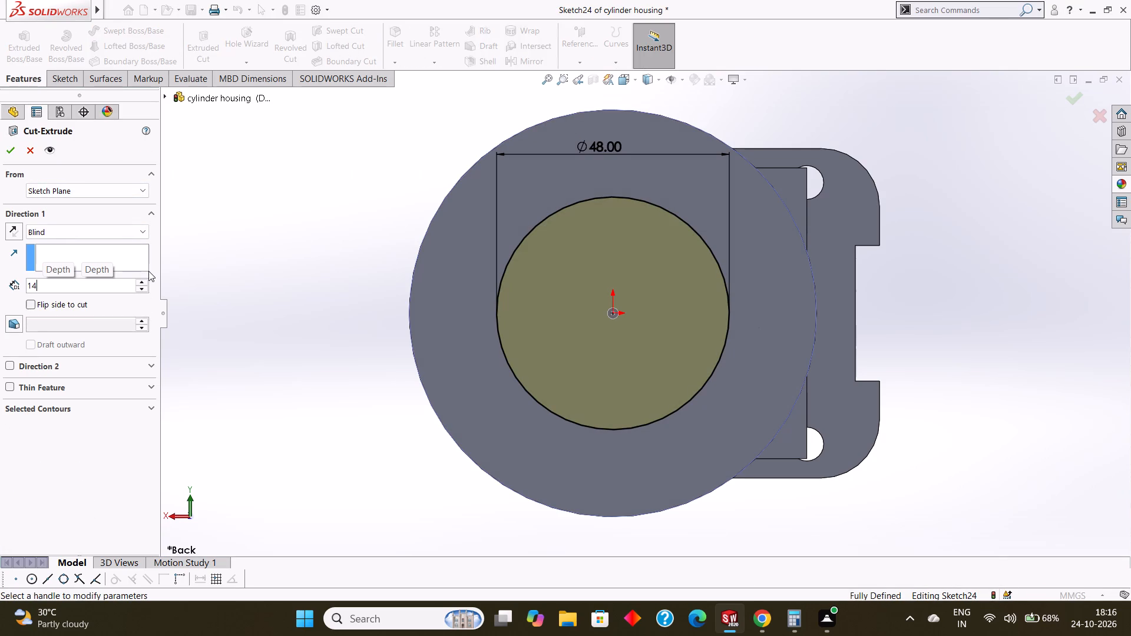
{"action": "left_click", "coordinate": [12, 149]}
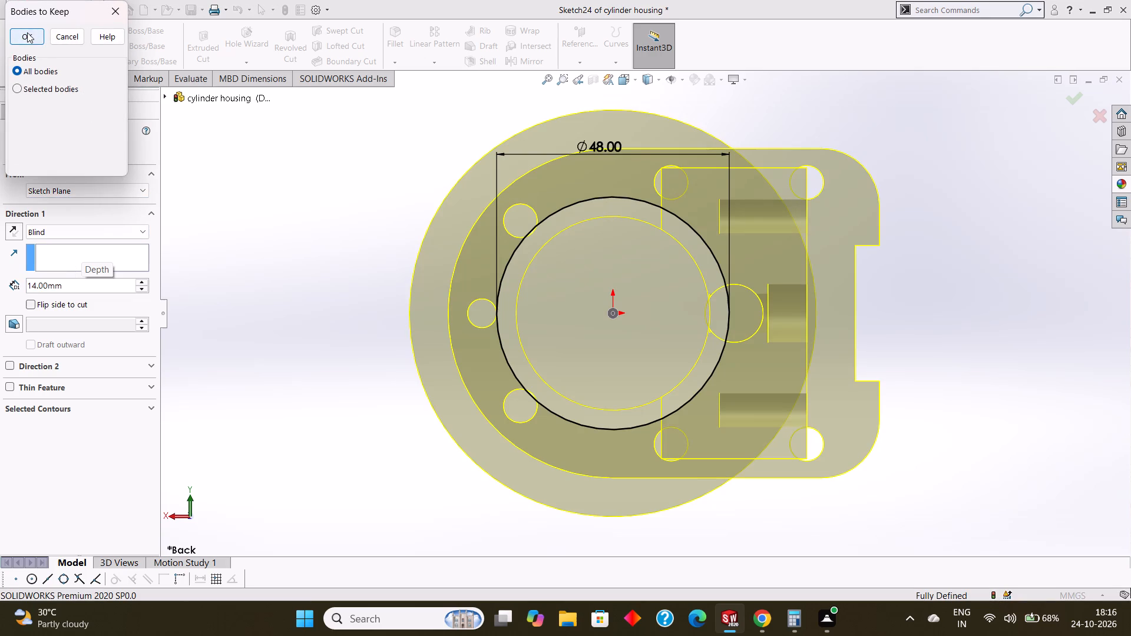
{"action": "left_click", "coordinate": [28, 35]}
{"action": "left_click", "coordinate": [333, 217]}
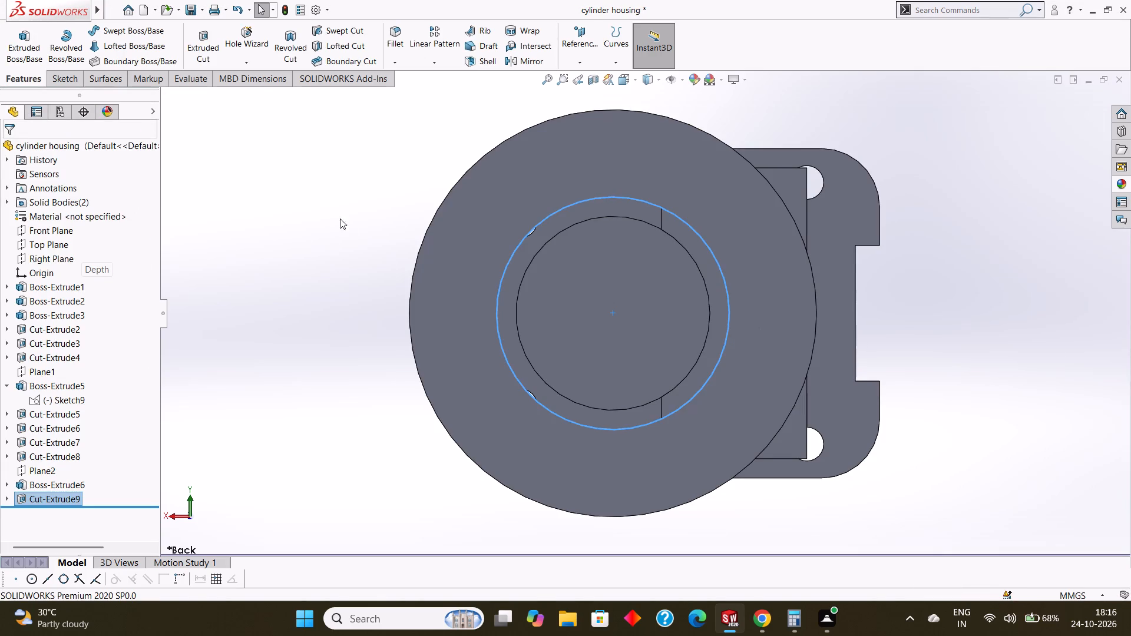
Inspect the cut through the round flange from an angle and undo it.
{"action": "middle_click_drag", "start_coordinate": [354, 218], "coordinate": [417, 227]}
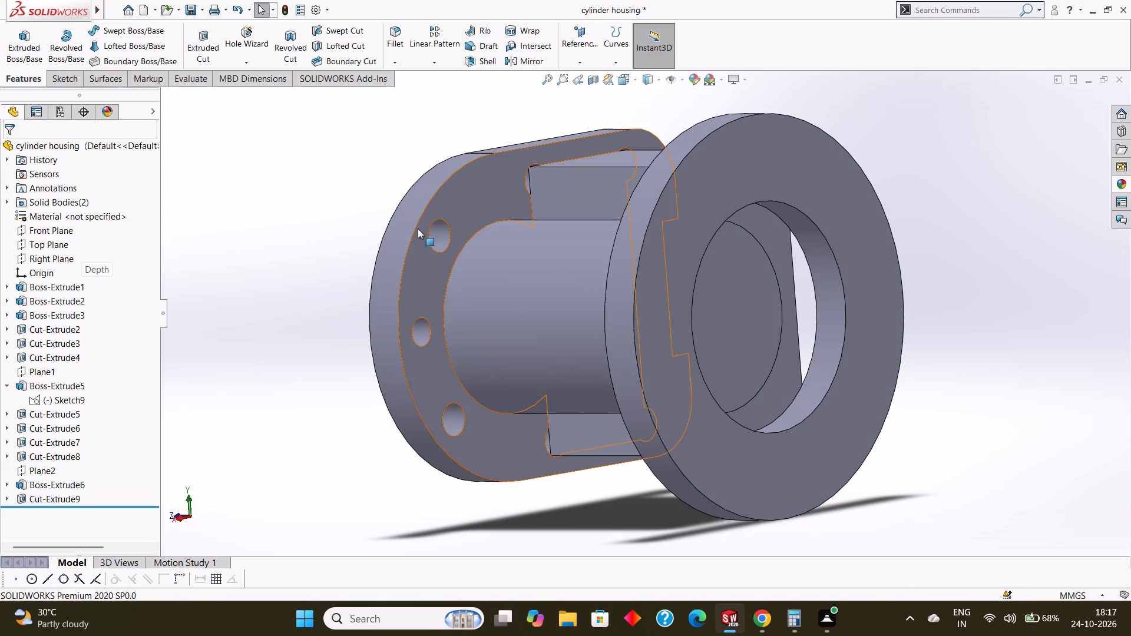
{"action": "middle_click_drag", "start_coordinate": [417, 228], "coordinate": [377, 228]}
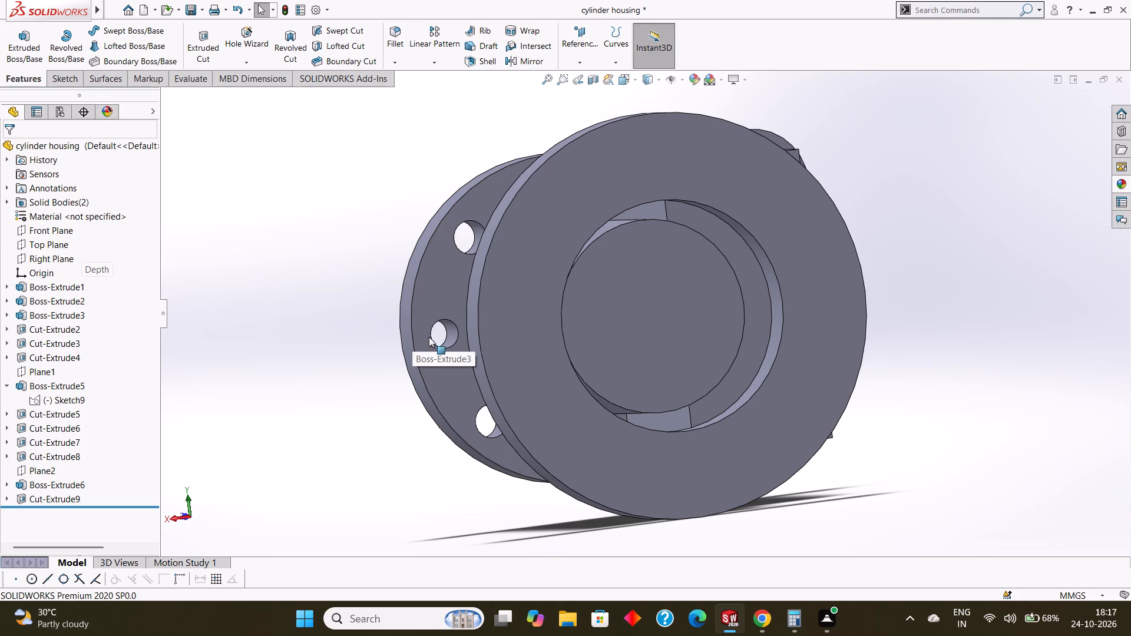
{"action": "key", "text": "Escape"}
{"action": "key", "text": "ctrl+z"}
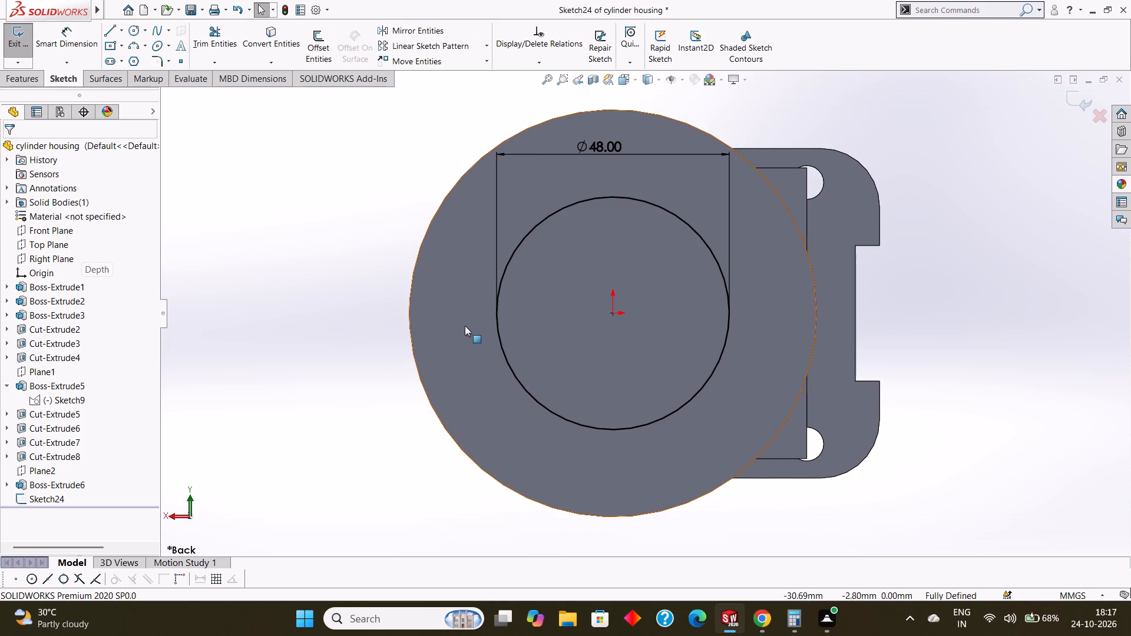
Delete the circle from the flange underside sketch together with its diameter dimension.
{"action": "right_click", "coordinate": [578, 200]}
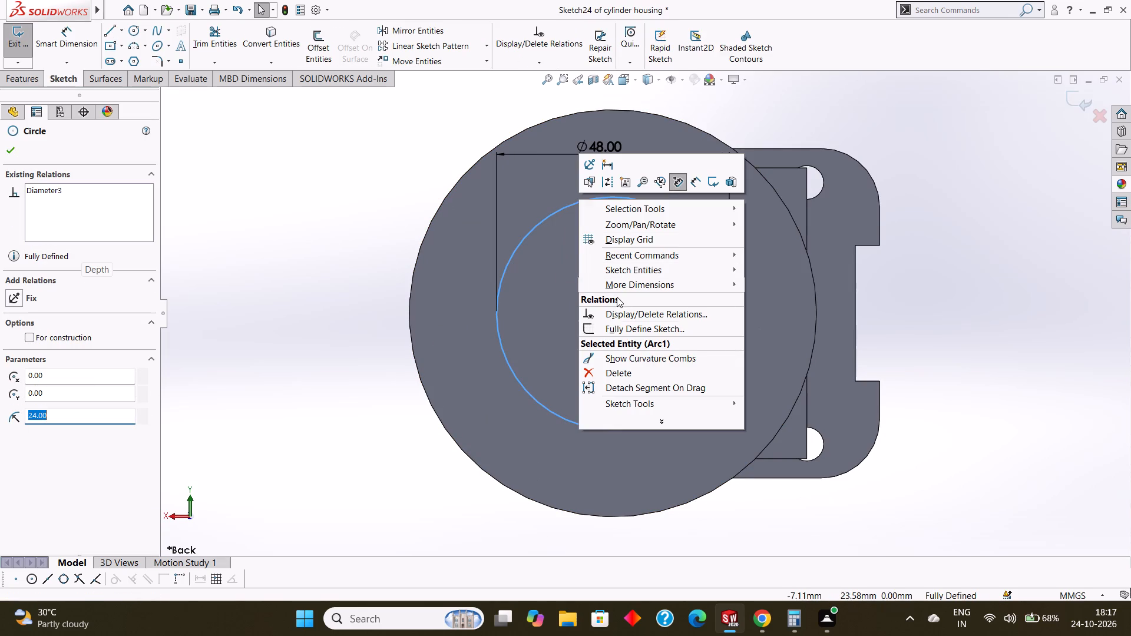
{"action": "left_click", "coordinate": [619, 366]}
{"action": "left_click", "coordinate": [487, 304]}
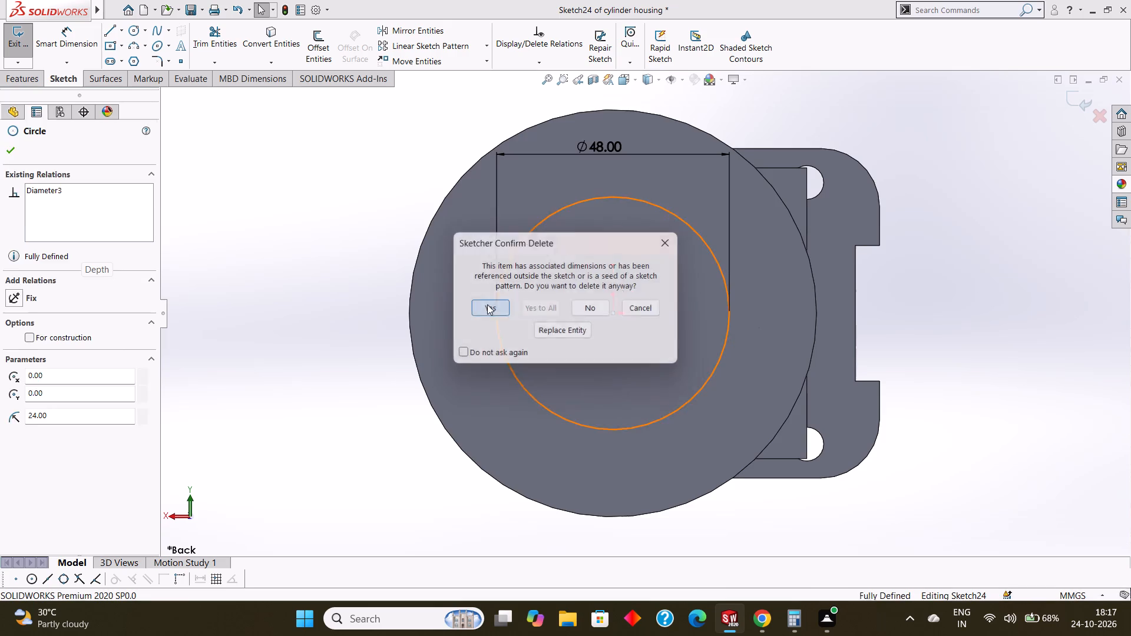
Leave the emptied underside sketch and start a new sketch on the round flange's upper face, viewed face-on.
{"action": "middle_click_drag", "start_coordinate": [578, 265], "coordinate": [576, 369]}
{"action": "middle_click_drag", "start_coordinate": [593, 299], "coordinate": [573, 464]}
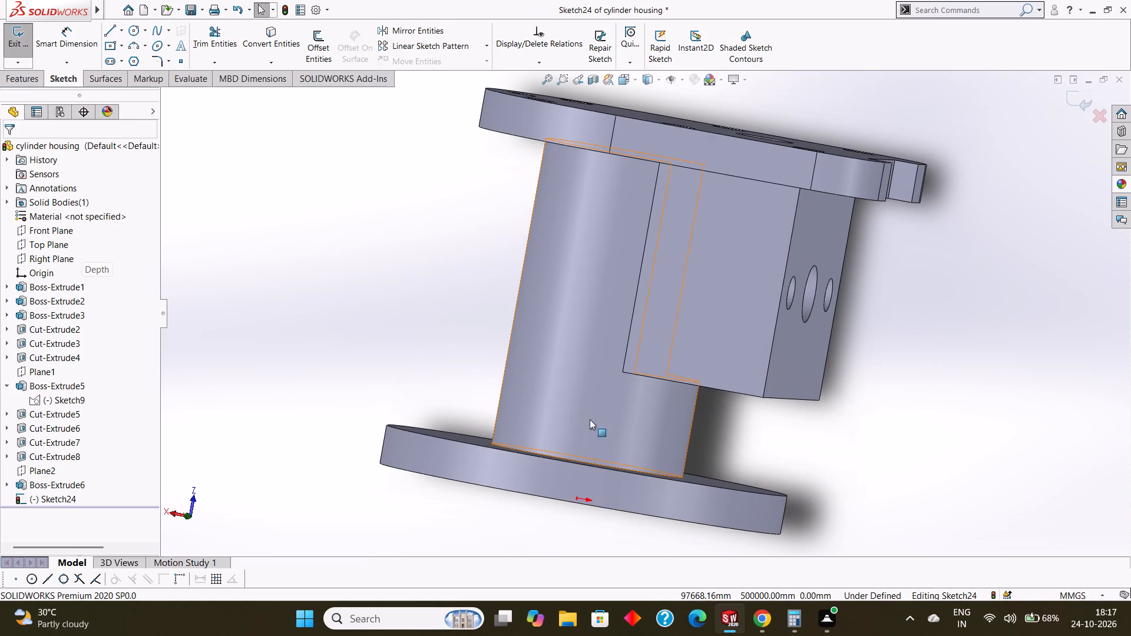
{"action": "middle_click_drag", "start_coordinate": [596, 390], "coordinate": [582, 468]}
{"action": "scroll", "coordinate": [633, 400], "scroll_direction": "down", "scroll_amount": 2}
{"action": "scroll", "coordinate": [633, 400], "scroll_direction": "up", "scroll_amount": 4}
{"action": "middle_click_drag", "start_coordinate": [633, 400], "coordinate": [639, 424]}
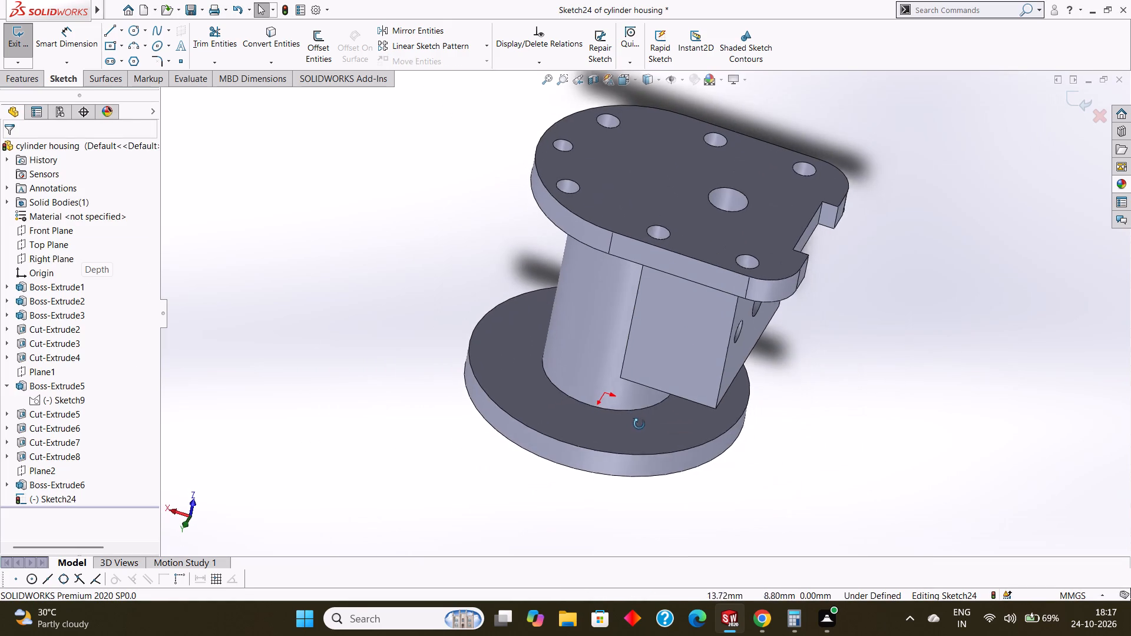
{"action": "middle_click_drag", "start_coordinate": [639, 424], "coordinate": [639, 426]}
{"action": "left_click", "coordinate": [522, 378]}
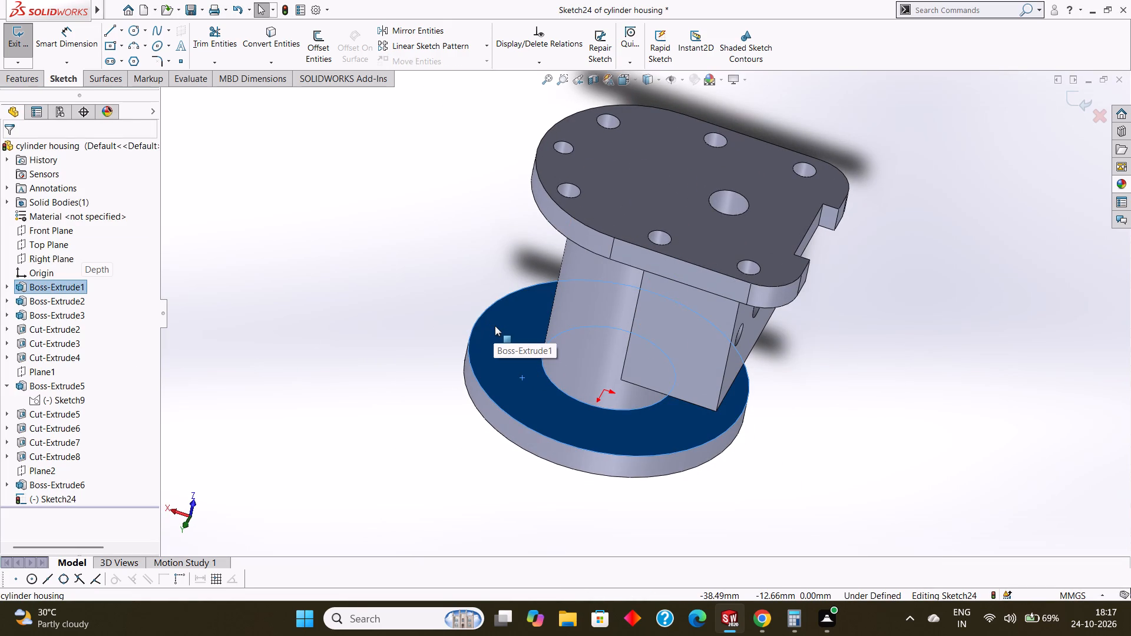
{"action": "right_click", "coordinate": [495, 326]}
{"action": "left_click", "coordinate": [6, 38]}
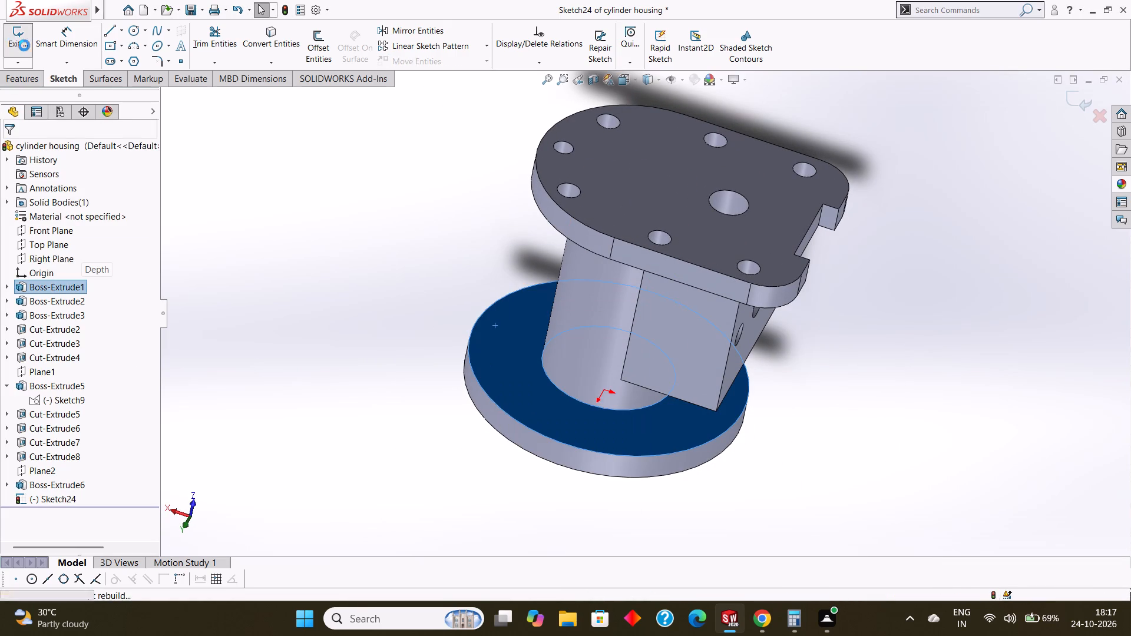
{"action": "left_click", "coordinate": [520, 330]}
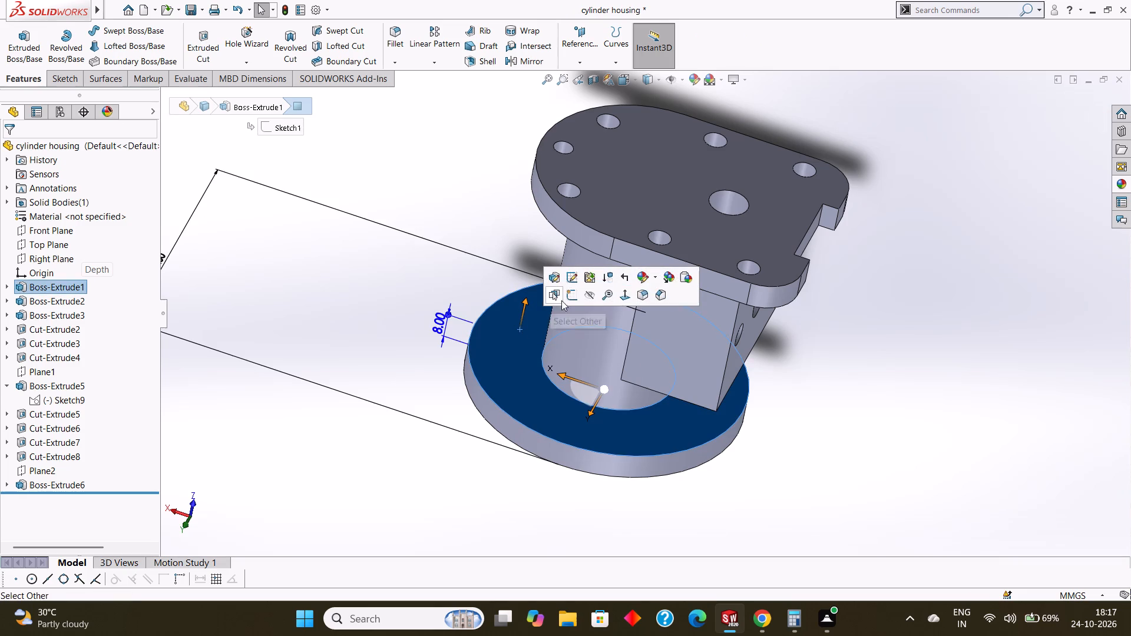
{"action": "left_click", "coordinate": [570, 295]}
{"action": "key", "text": "ctrl+8"}
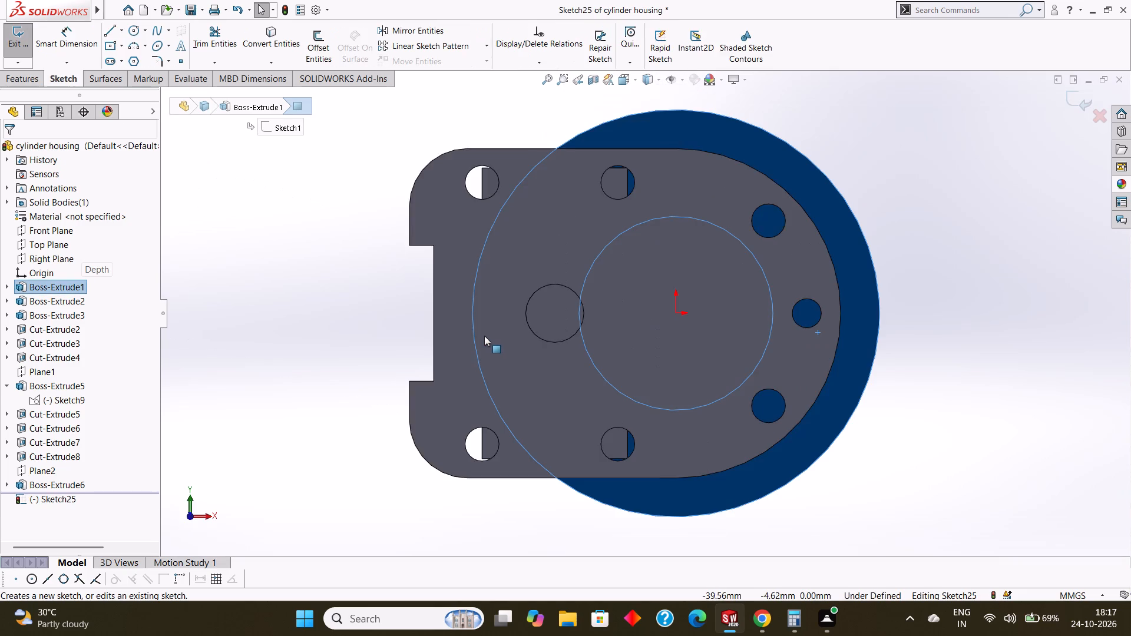
{"action": "key", "text": "Escape"}
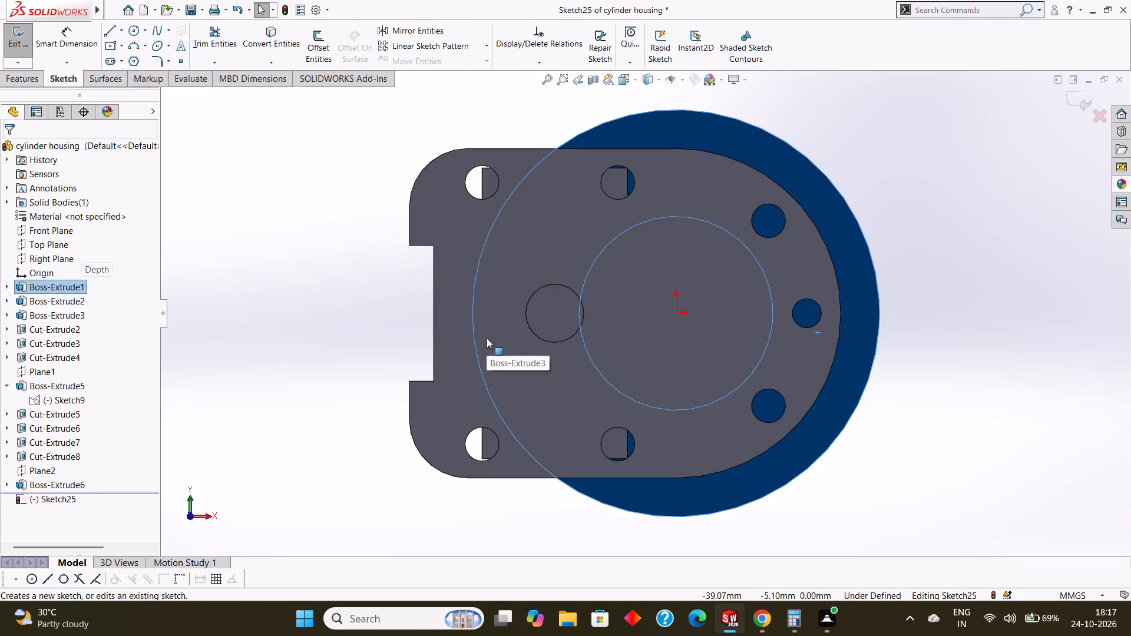
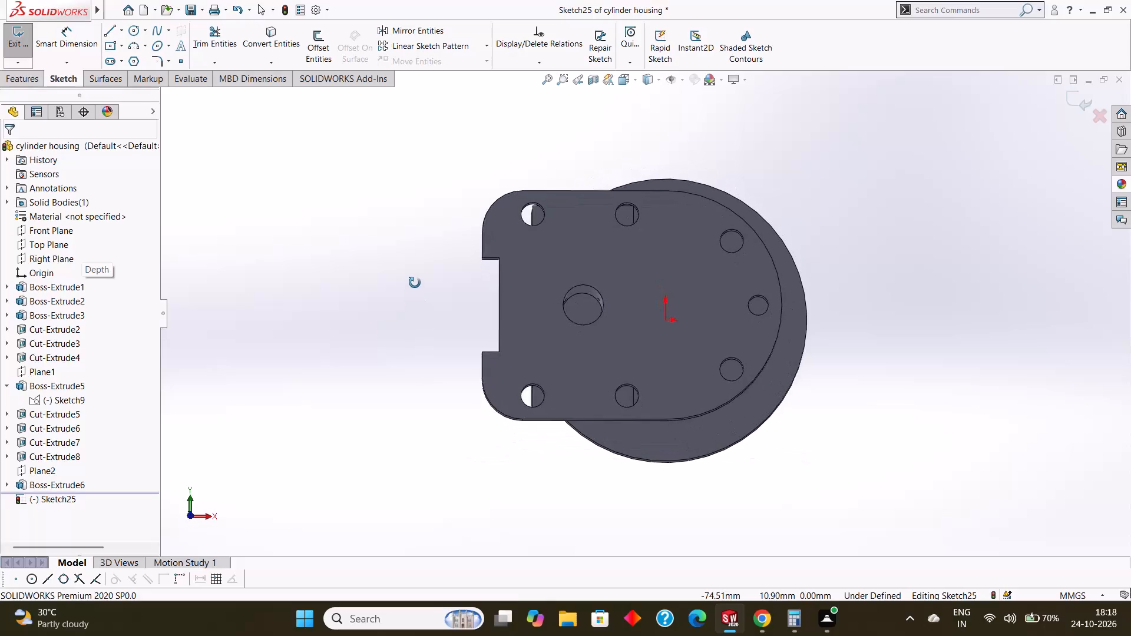
Sketch a circle of about 37.5 mm radius centred on the origin of the round flange's face sketch.
{"action": "middle_click_drag", "start_coordinate": [400, 340], "coordinate": [401, 332]}
{"action": "left_click", "coordinate": [688, 187]}
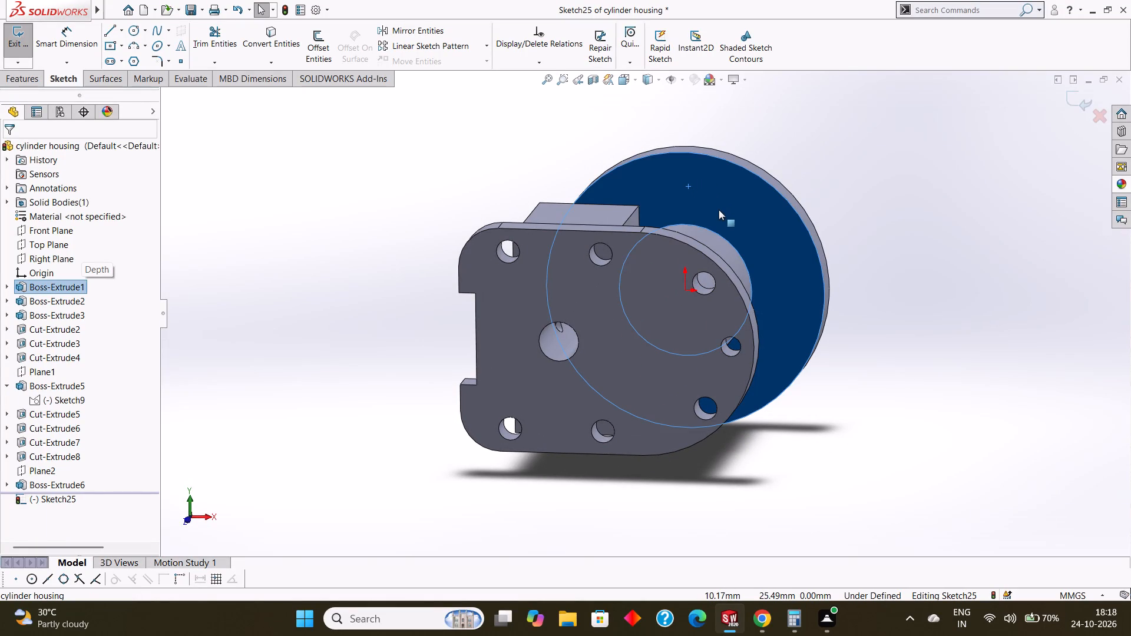
{"action": "key", "text": "ctrl+8"}
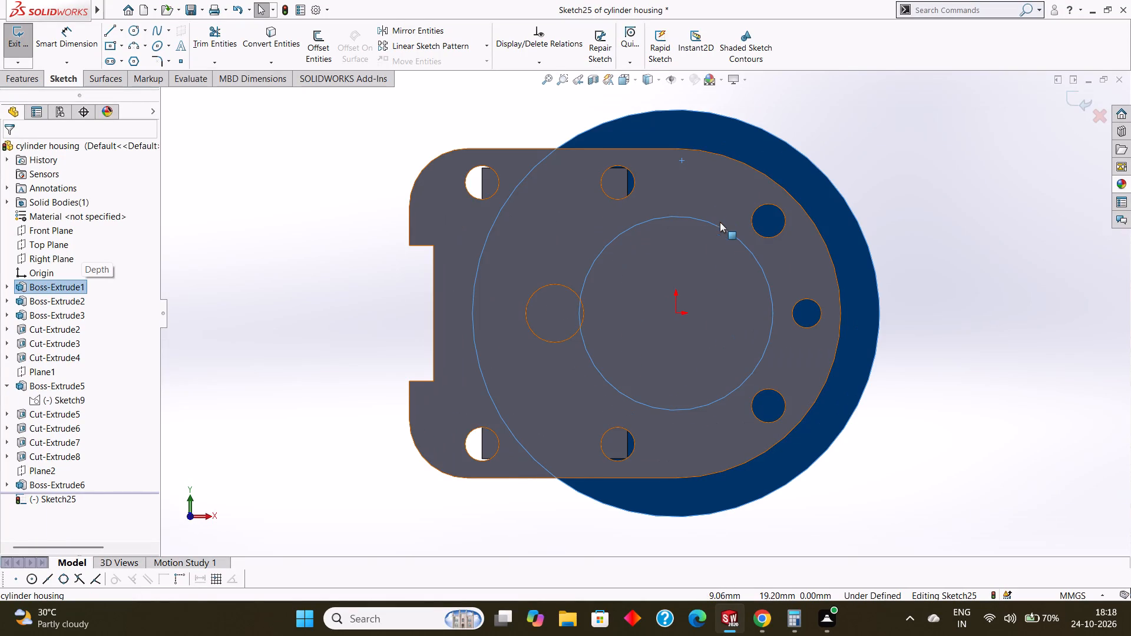
{"action": "key", "text": "Escape"}
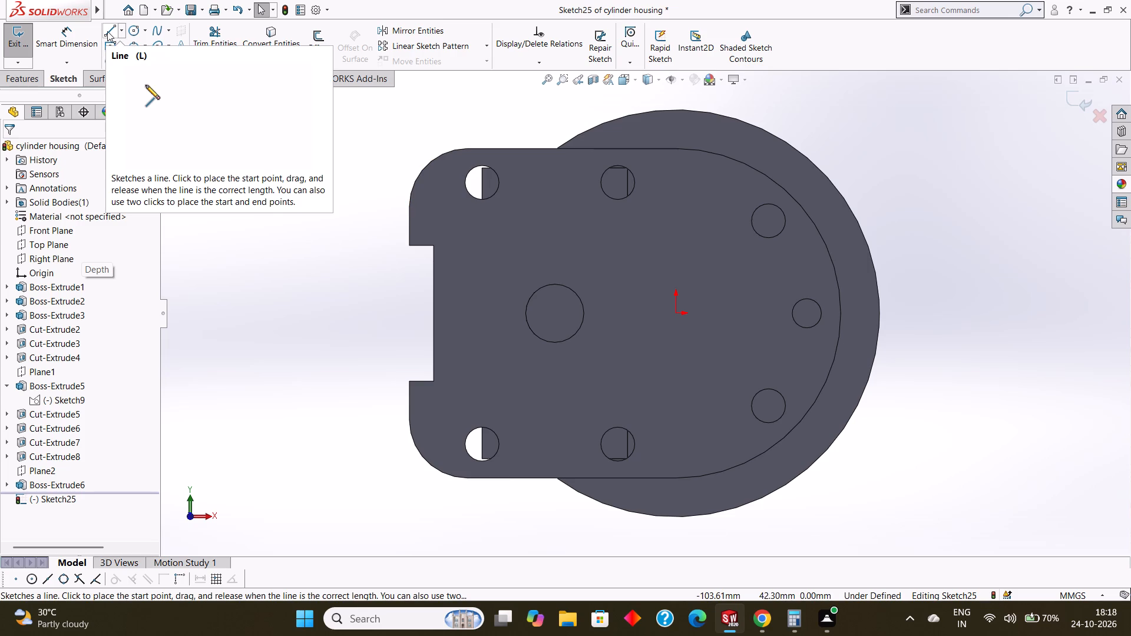
{"action": "left_click", "coordinate": [129, 37]}
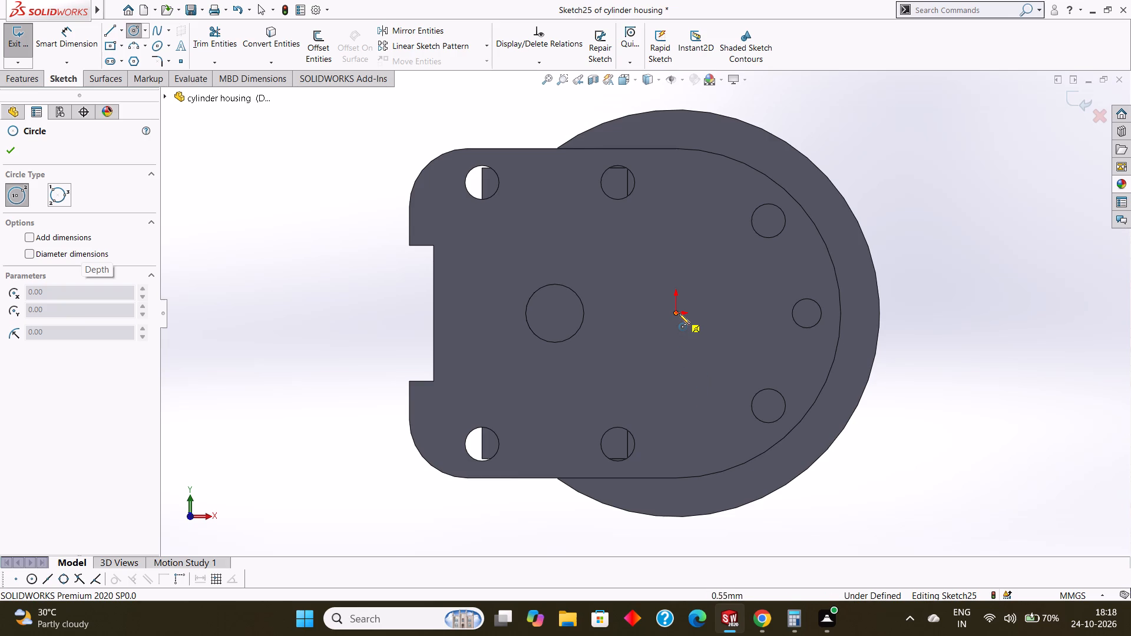
{"action": "left_click_drag", "start_coordinate": [677, 313], "coordinate": [772, 456]}
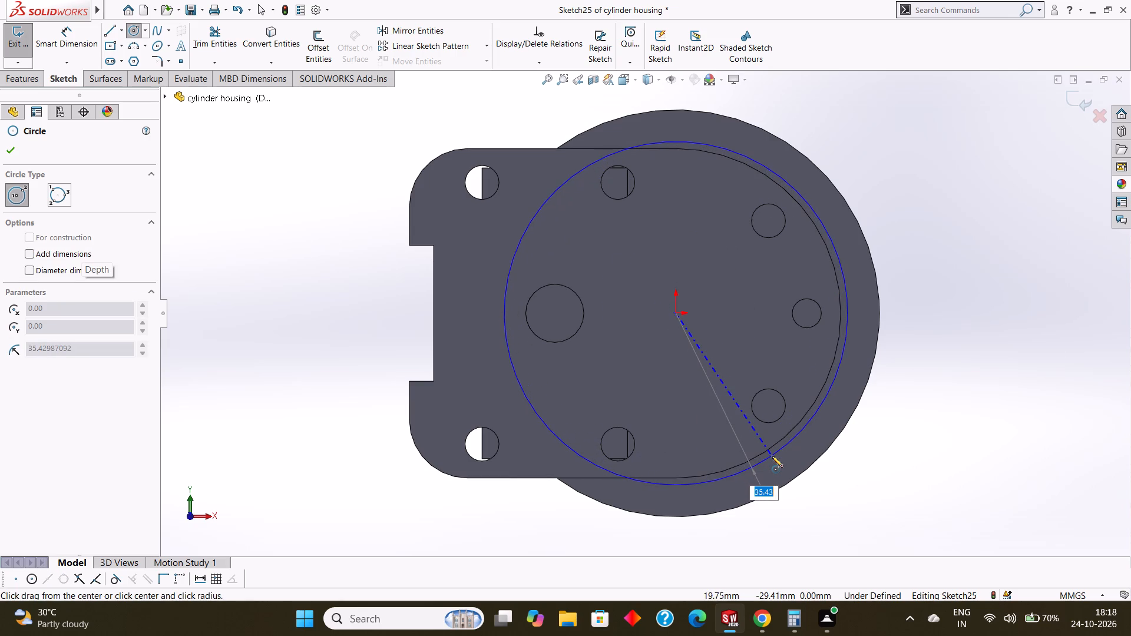
{"action": "left_click_drag", "start_coordinate": [772, 456], "coordinate": [773, 458]}
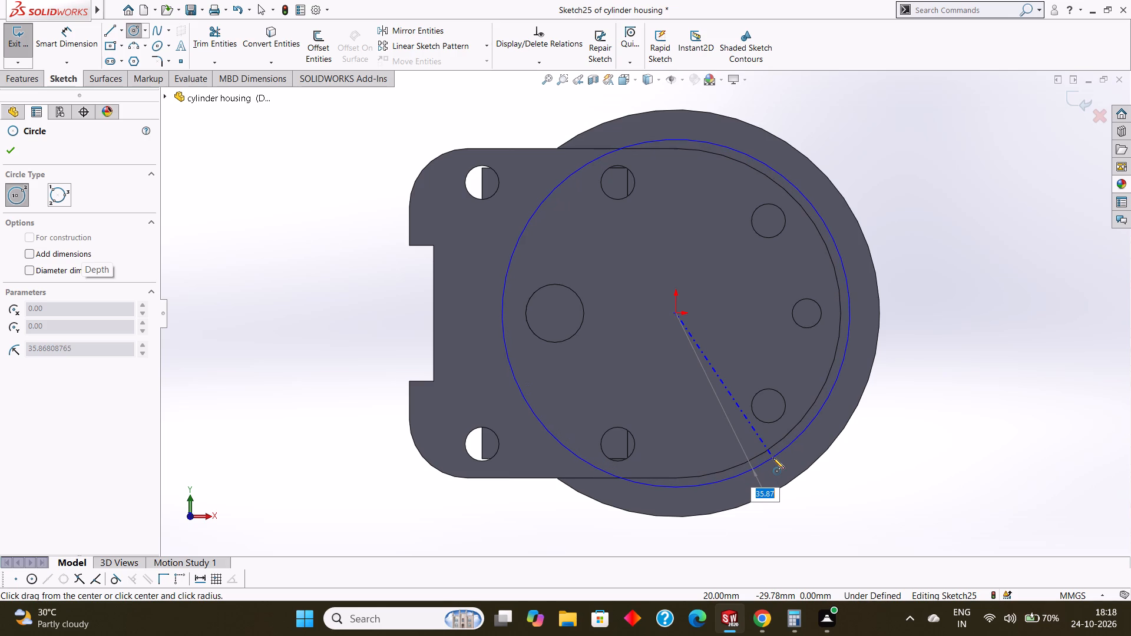
{"action": "left_click_drag", "start_coordinate": [773, 458], "coordinate": [773, 459]}
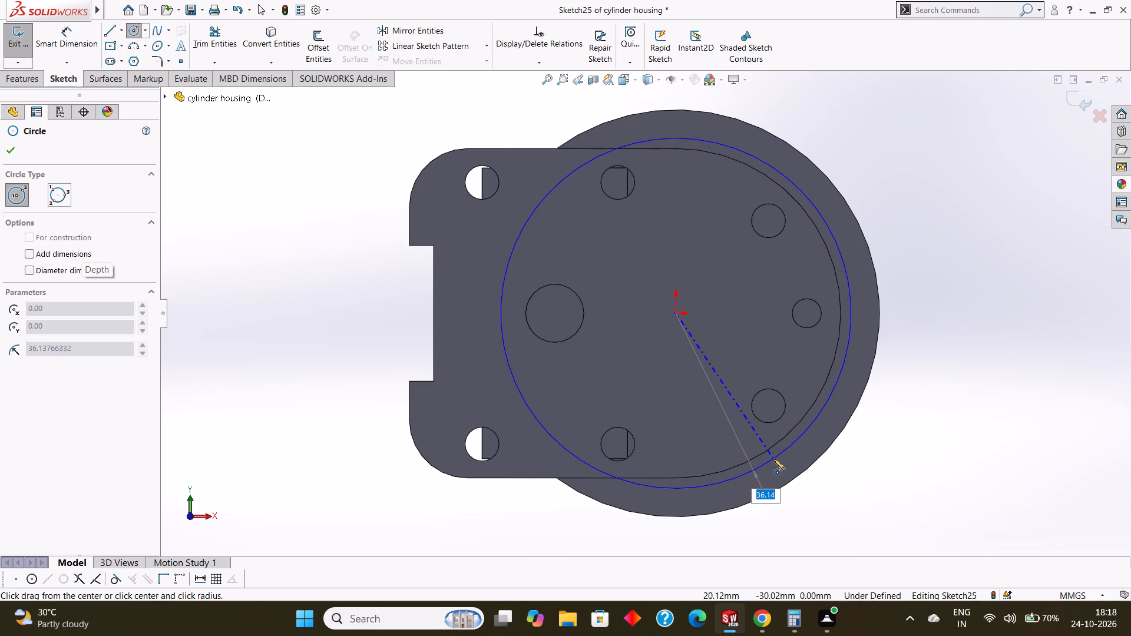
{"action": "left_click_drag", "start_coordinate": [773, 459], "coordinate": [773, 461]}
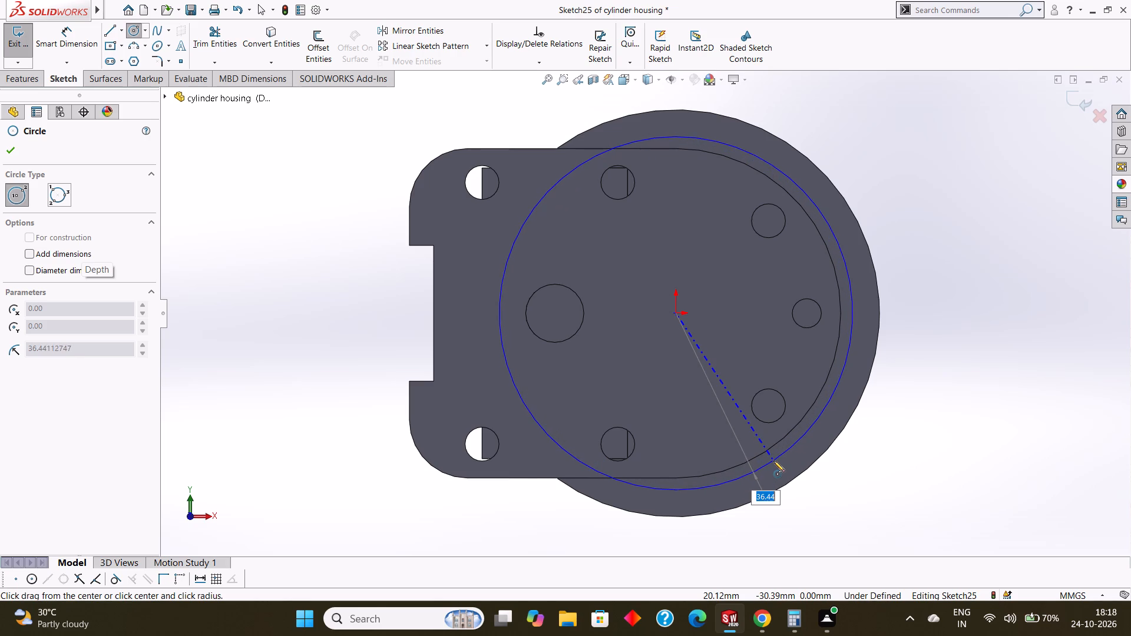
{"action": "left_click_drag", "start_coordinate": [773, 461], "coordinate": [775, 465]}
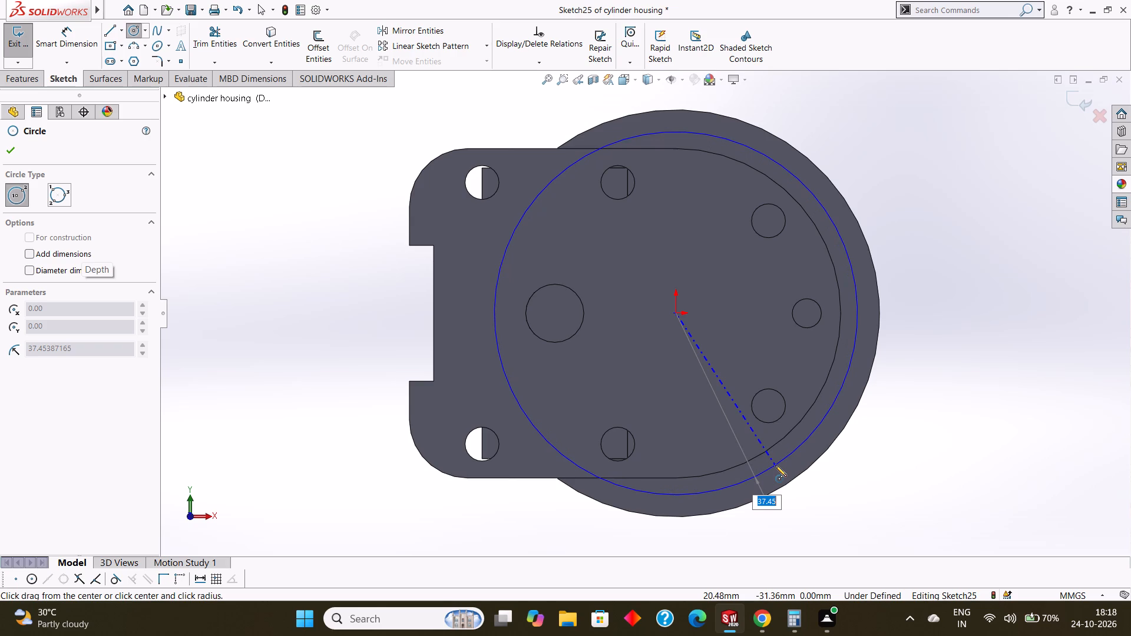
{"action": "left_click_drag", "start_coordinate": [775, 465], "coordinate": [776, 468]}
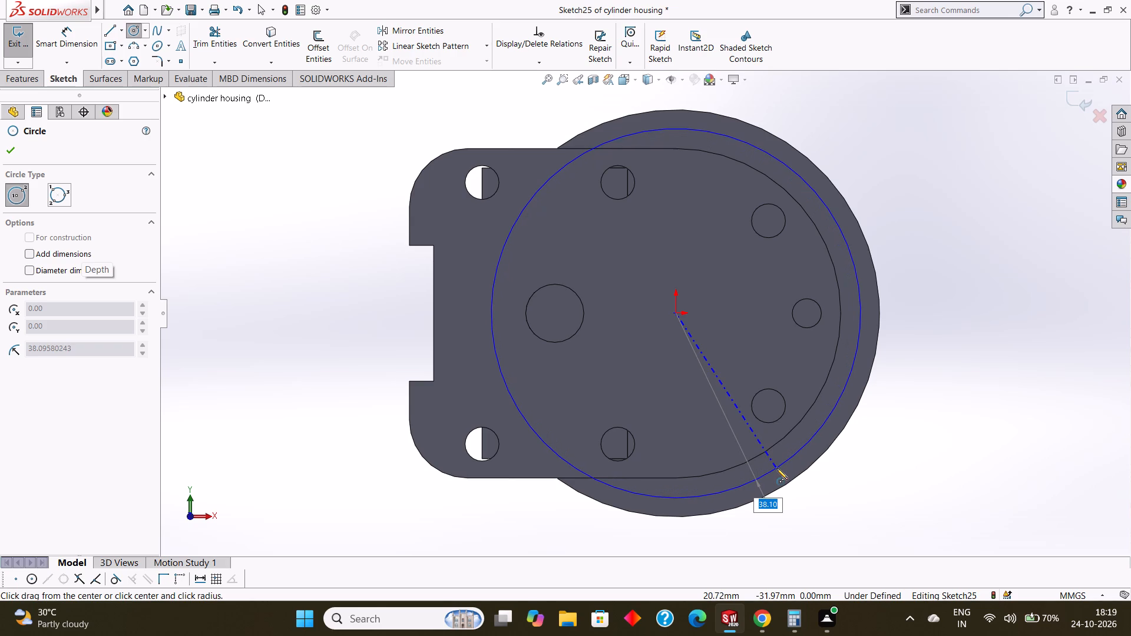
{"action": "left_click_drag", "start_coordinate": [776, 468], "coordinate": [778, 473]}
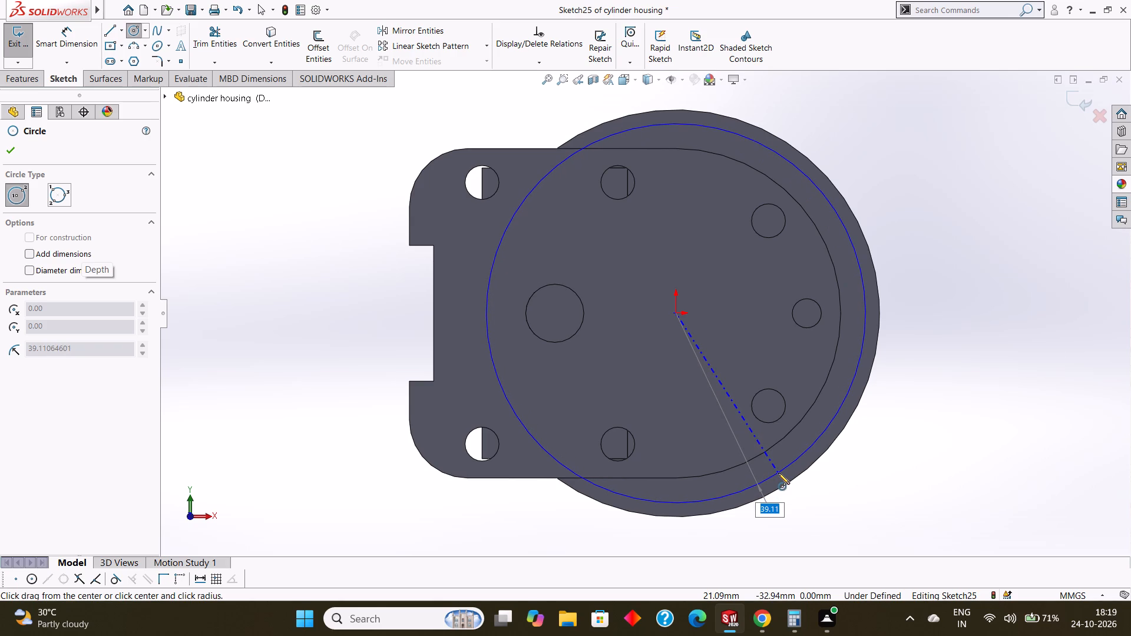
{"action": "left_click_drag", "start_coordinate": [778, 473], "coordinate": [779, 473]}
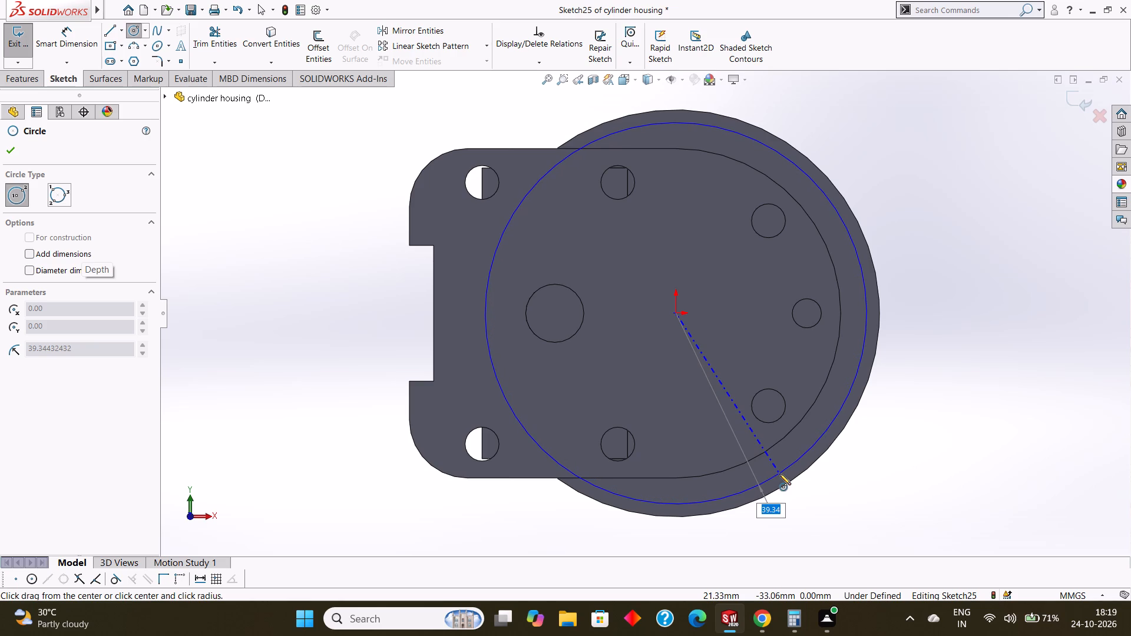
{"action": "left_click_drag", "start_coordinate": [779, 473], "coordinate": [772, 461]}
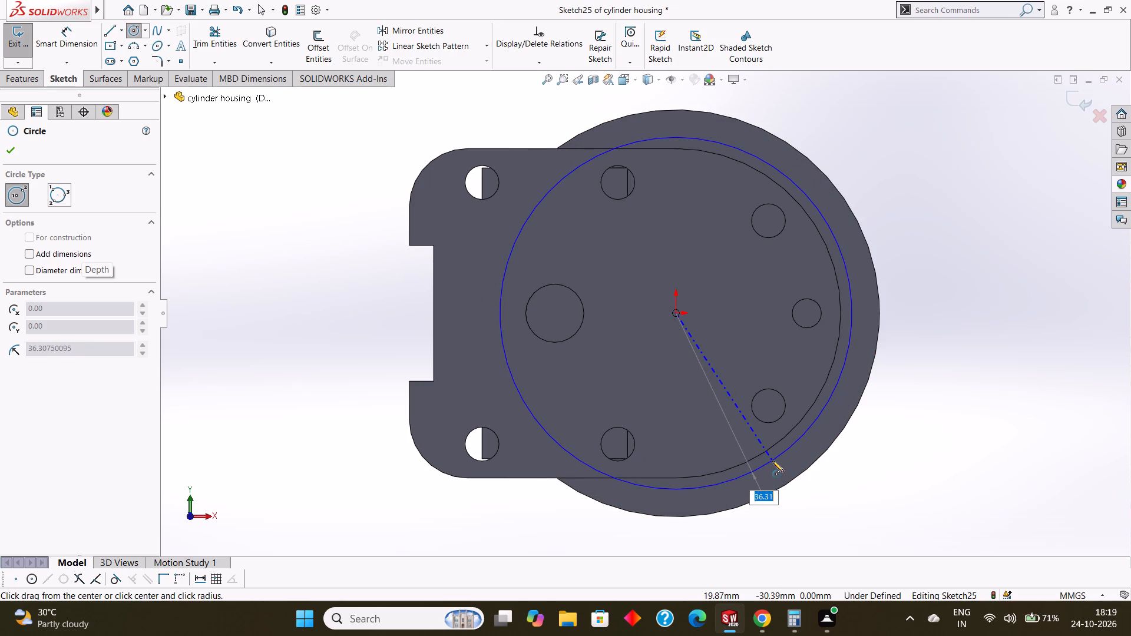
{"action": "left_click_drag", "start_coordinate": [772, 461], "coordinate": [772, 468]}
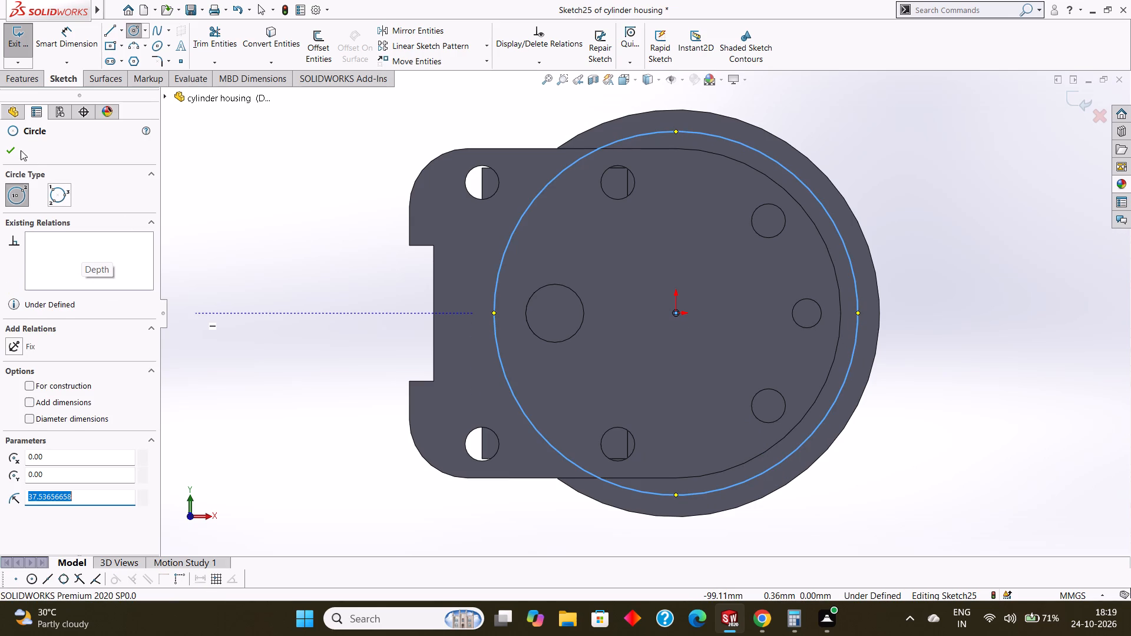
{"action": "left_click", "coordinate": [15, 148]}
Dimension the circle's diameter and set it to 76 mm.
{"action": "left_click", "coordinate": [64, 34]}
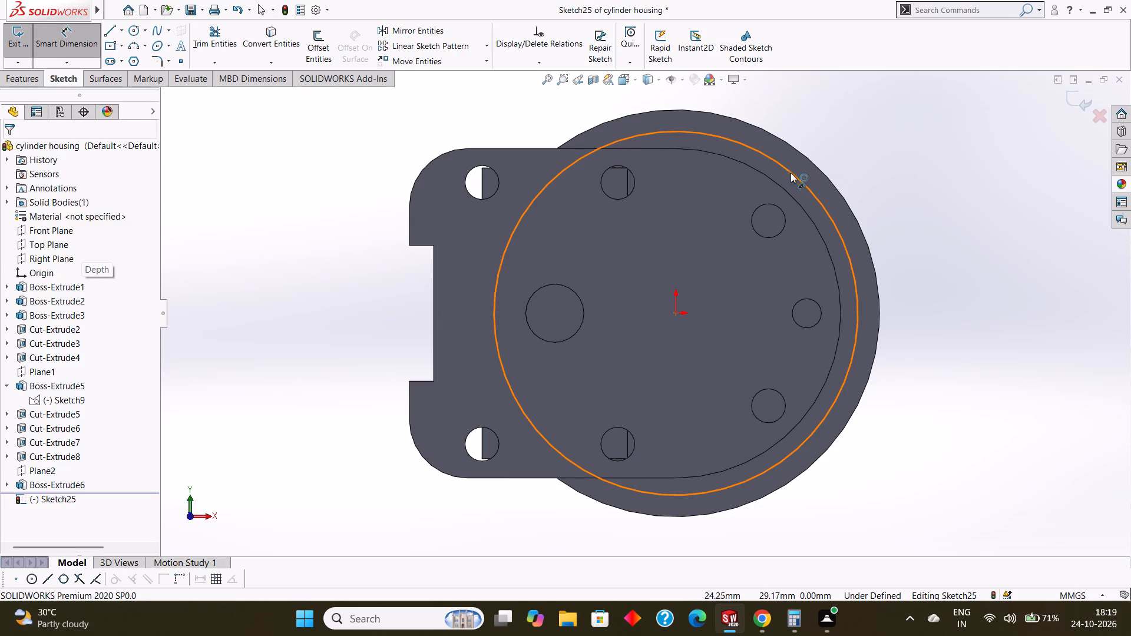
{"action": "left_click", "coordinate": [786, 173]}
{"action": "left_click", "coordinate": [1007, 221]}
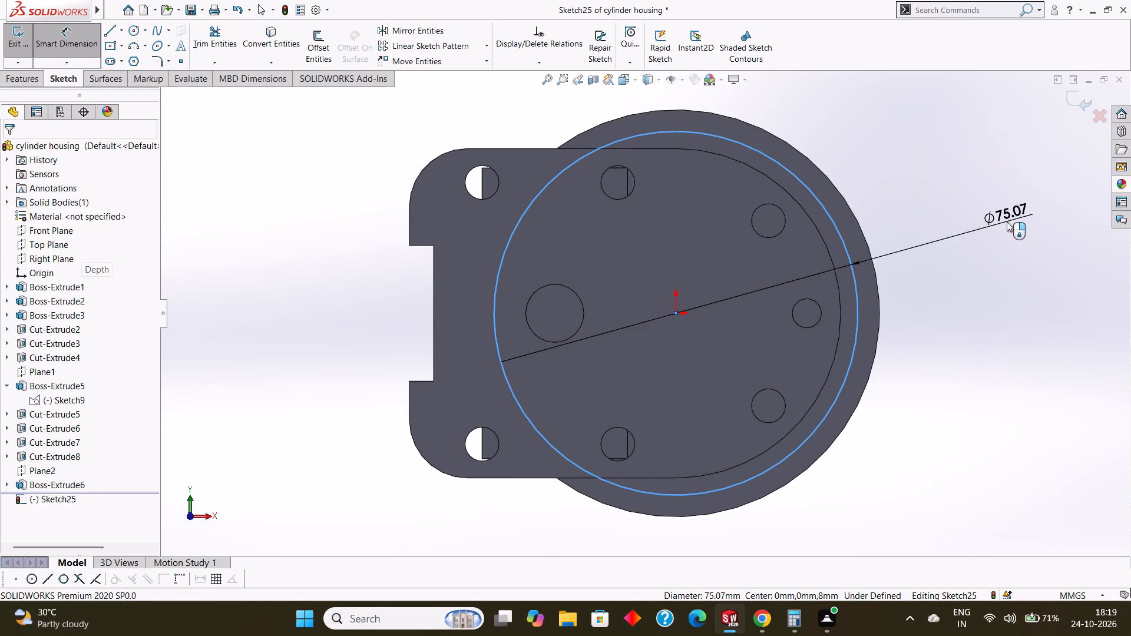
{"action": "key", "text": "BackSpace"}
{"action": "type", "text": "76"}
{"action": "key", "text": "Return"}
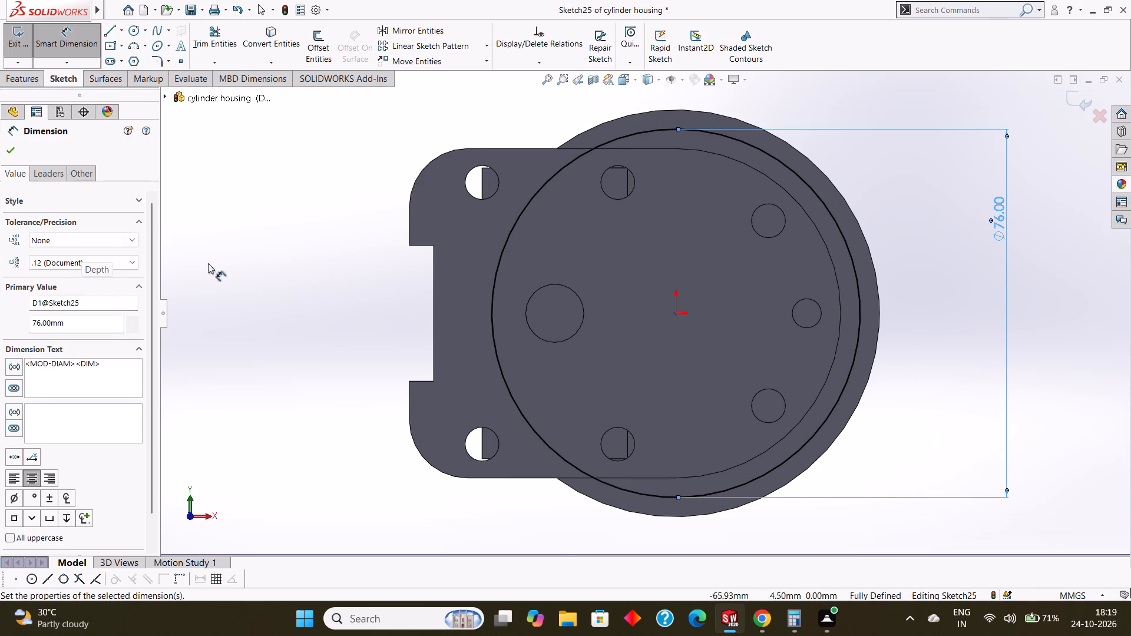
{"action": "left_click", "coordinate": [16, 155]}
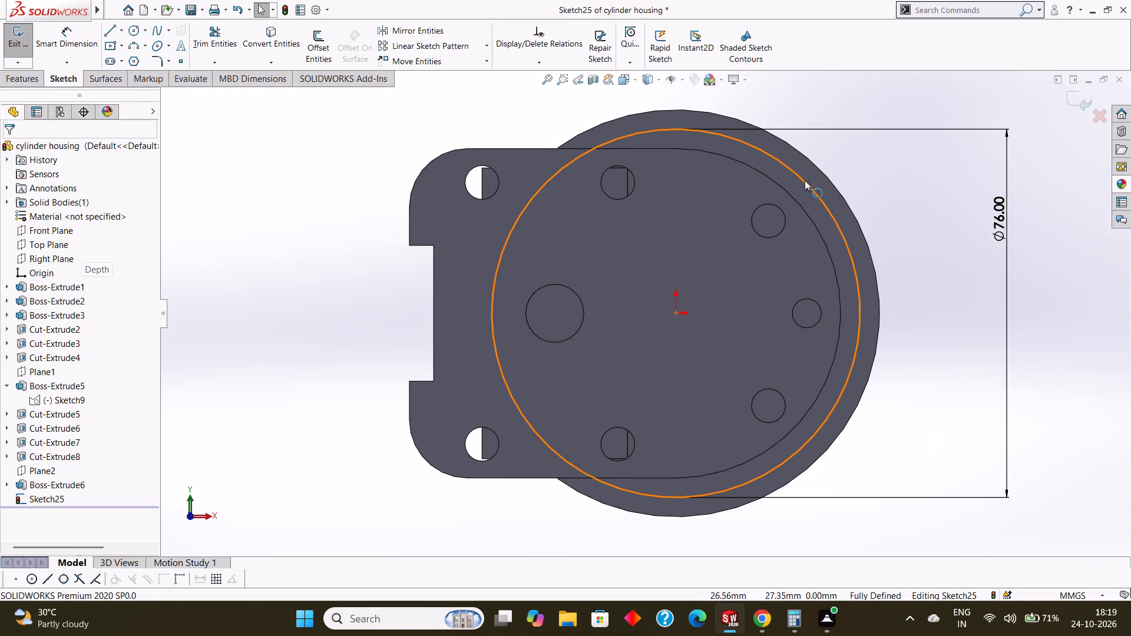
Convert the 76 mm circle to construction geometry.
{"action": "right_click", "coordinate": [805, 180]}
{"action": "left_click", "coordinate": [839, 161]}
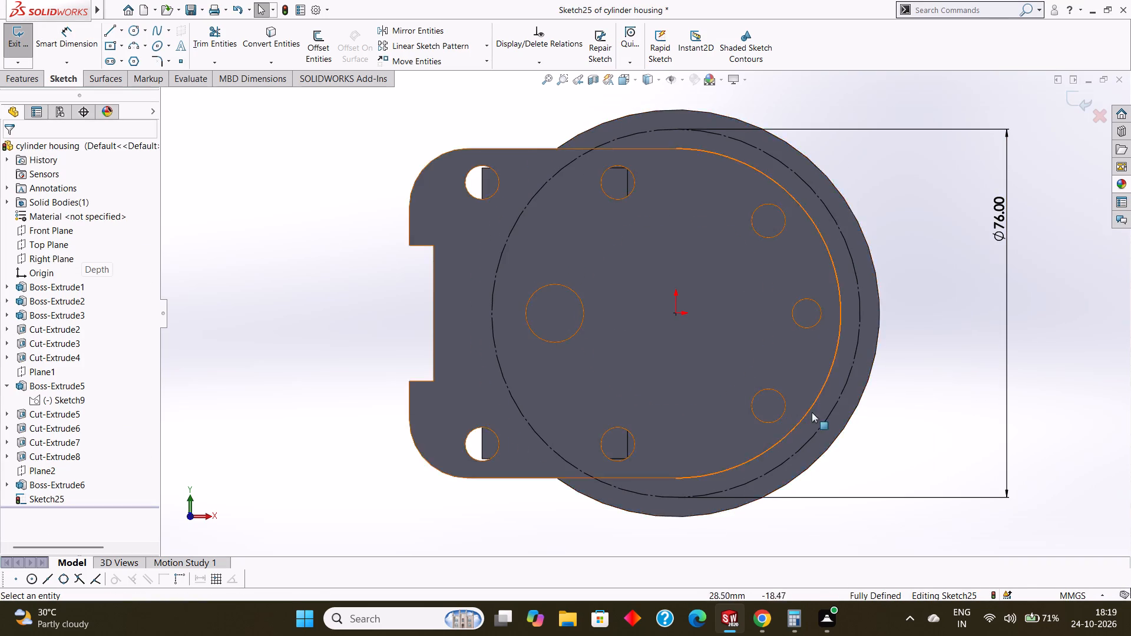
Draw a horizontal centerline from the origin to the 76 mm construction circle on the +X side.
{"action": "left_click", "coordinate": [120, 34]}
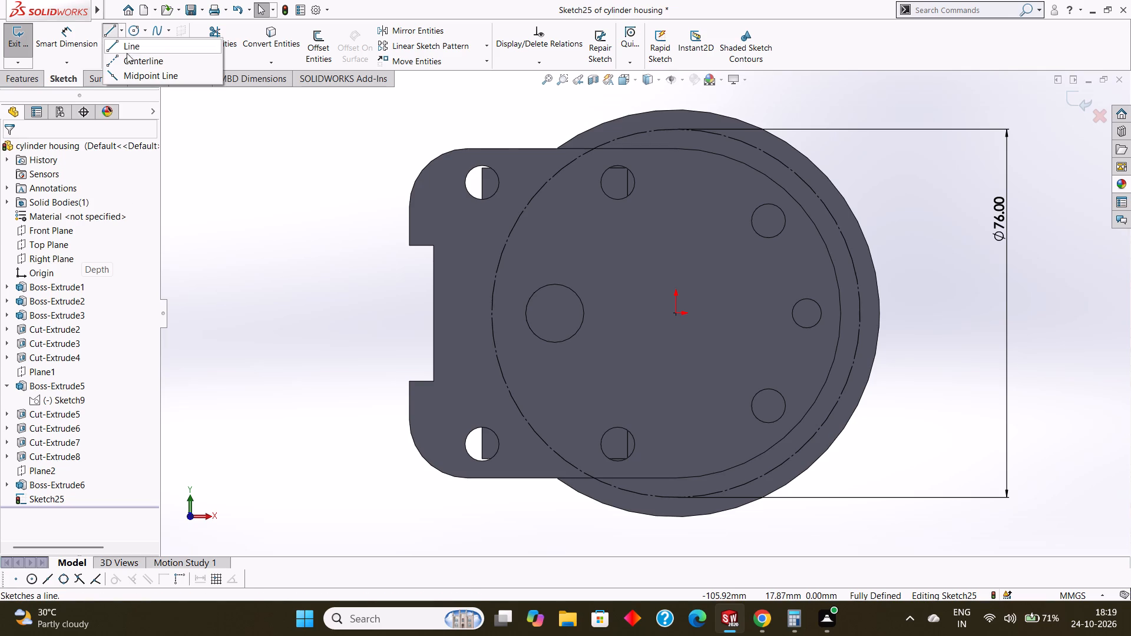
{"action": "left_click", "coordinate": [128, 57]}
{"action": "left_click", "coordinate": [676, 313]}
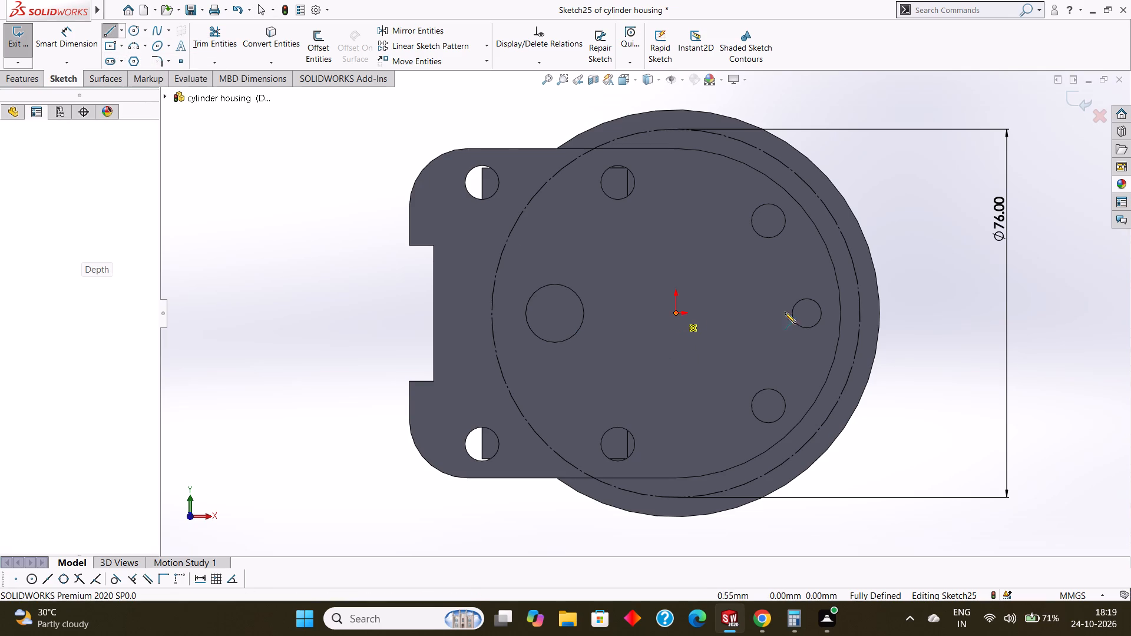
{"action": "left_click", "coordinate": [862, 315]}
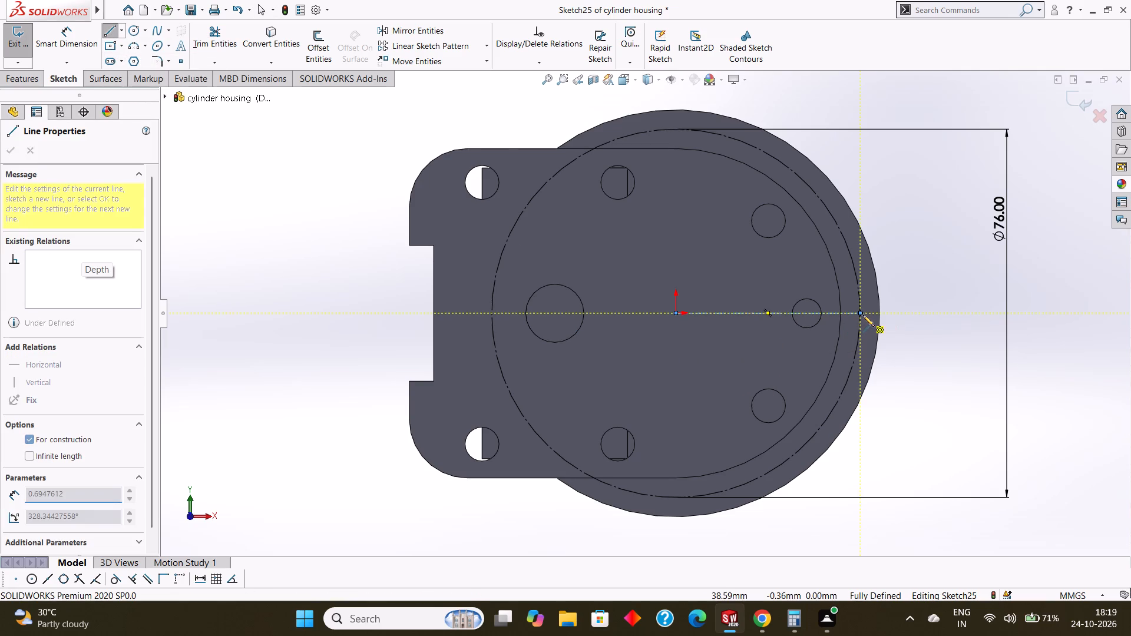
{"action": "key", "text": "Escape"}
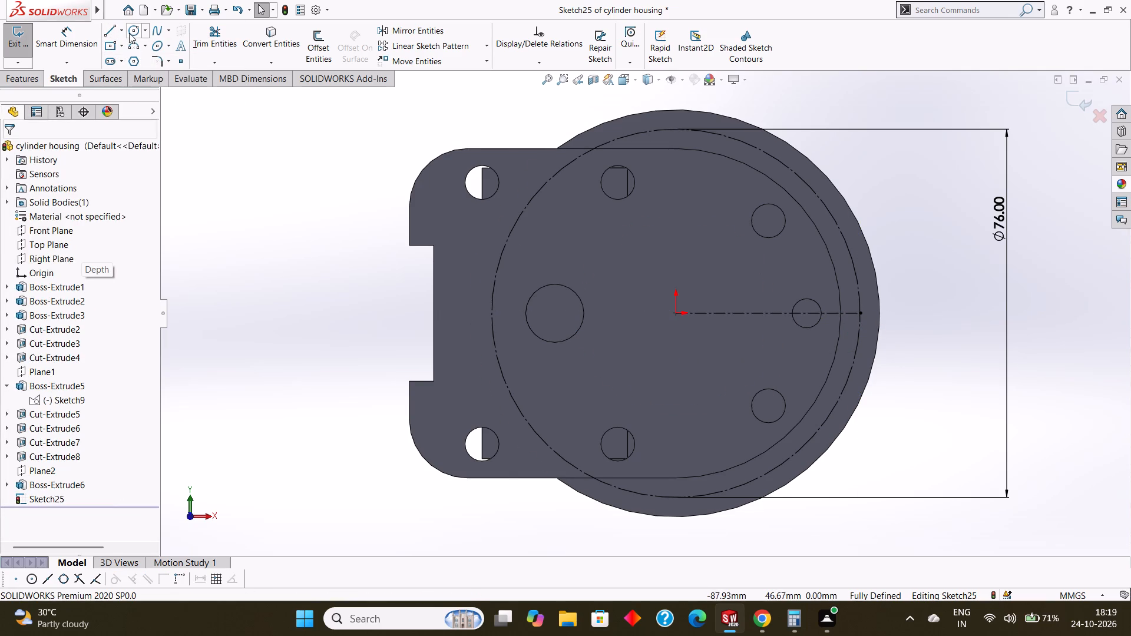
Sketch a circle with a 3.5 mm radius centred where the centerline meets the construction circle.
{"action": "left_click", "coordinate": [129, 31]}
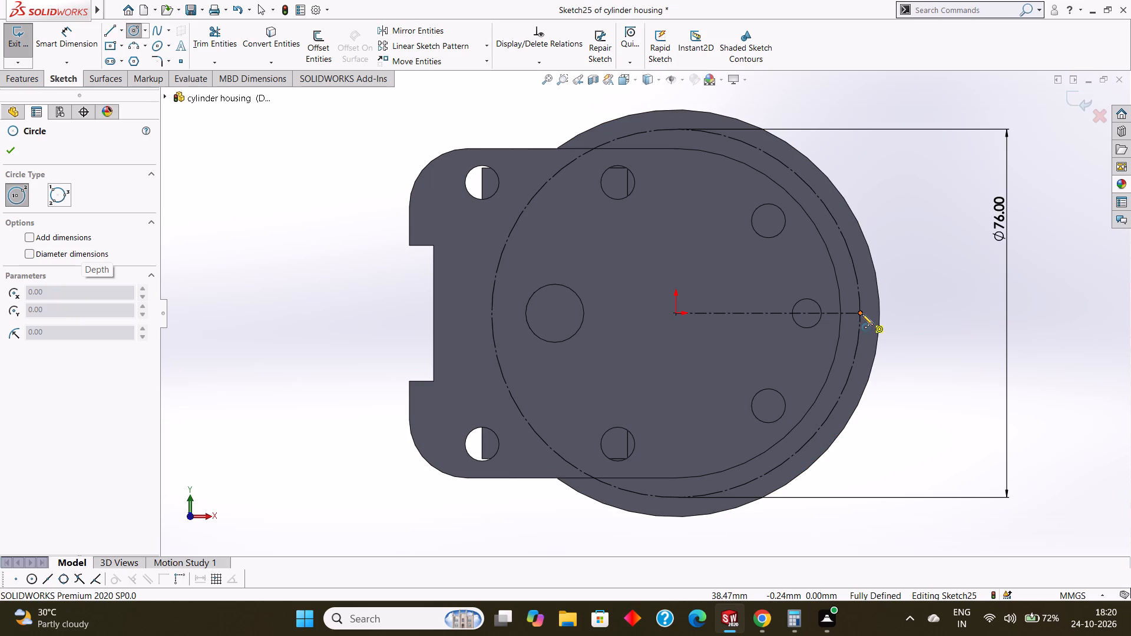
{"action": "left_click_drag", "start_coordinate": [862, 314], "coordinate": [868, 329]}
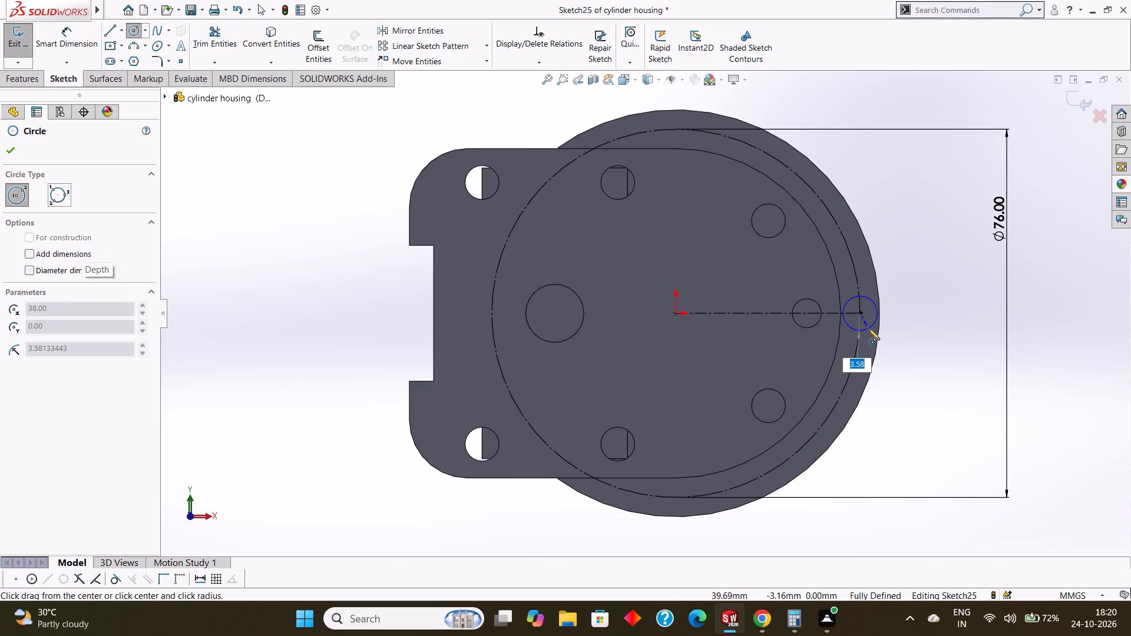
{"action": "type", "text": "3.5"}
{"action": "key", "text": "Return"}
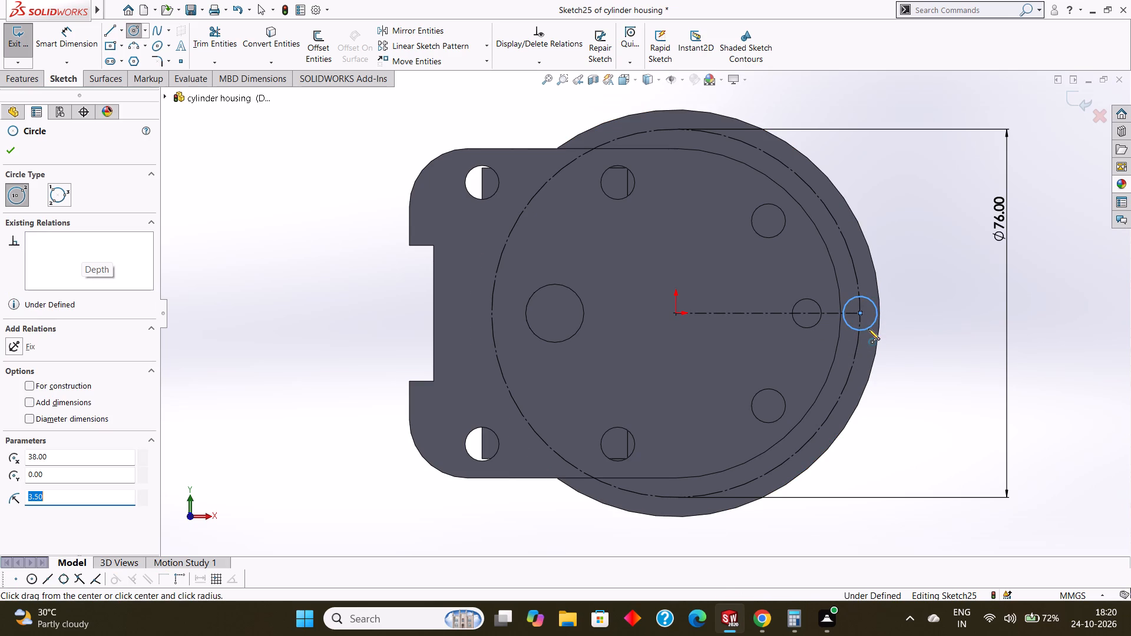
{"action": "left_click", "coordinate": [16, 150]}
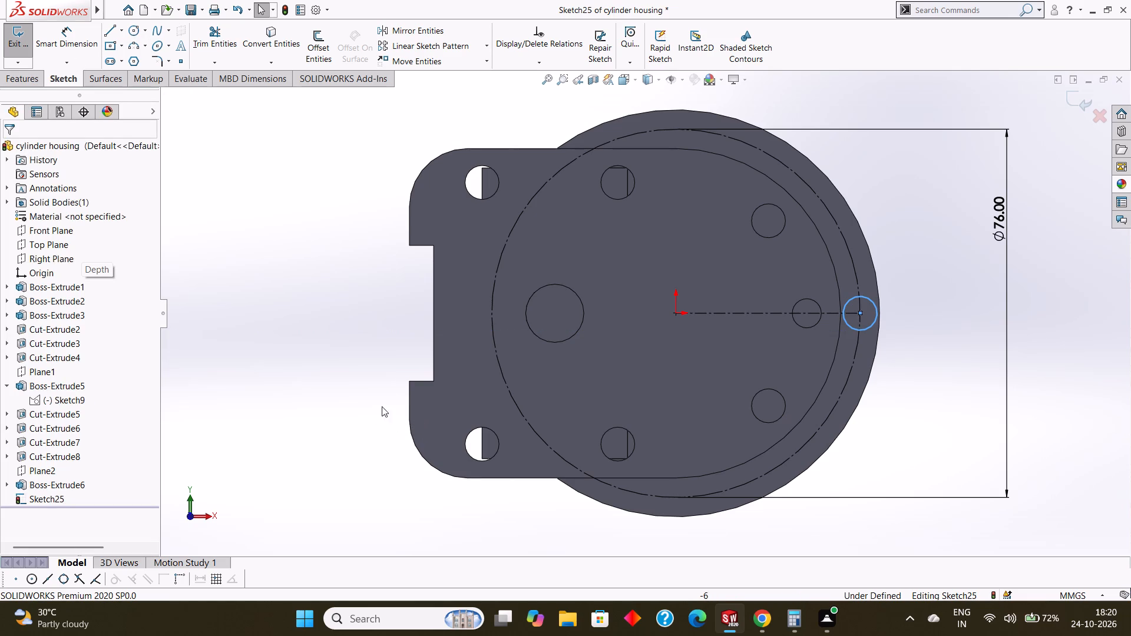
Cut-extrude the 3.5 mm radius circle Through All to make a hole in the round flange.
{"action": "left_click", "coordinate": [28, 78]}
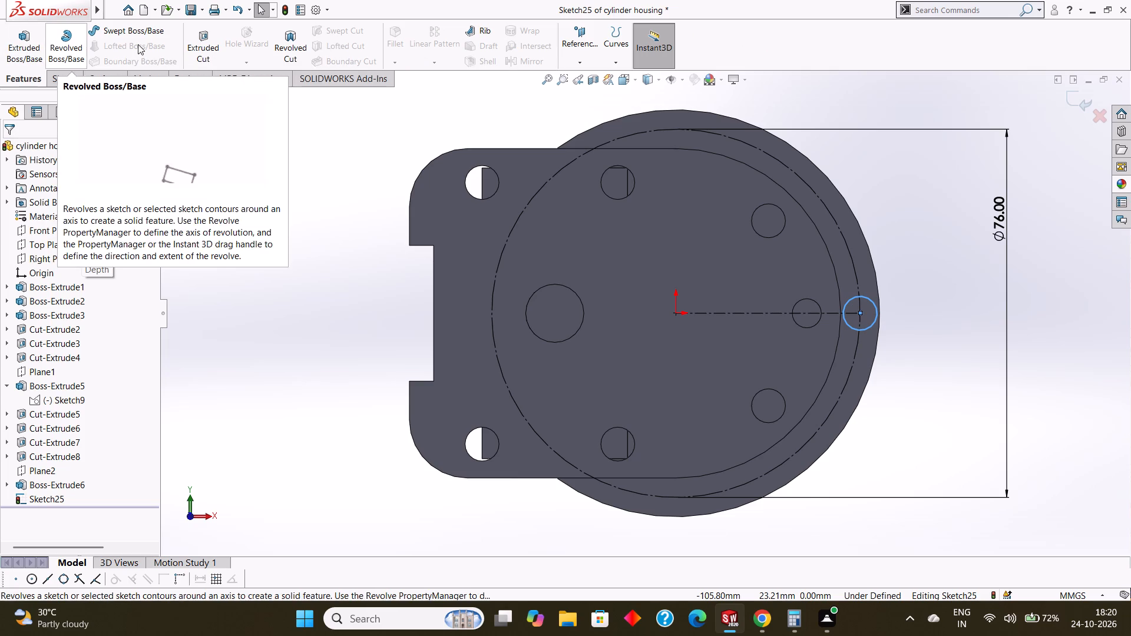
{"action": "left_click", "coordinate": [199, 46]}
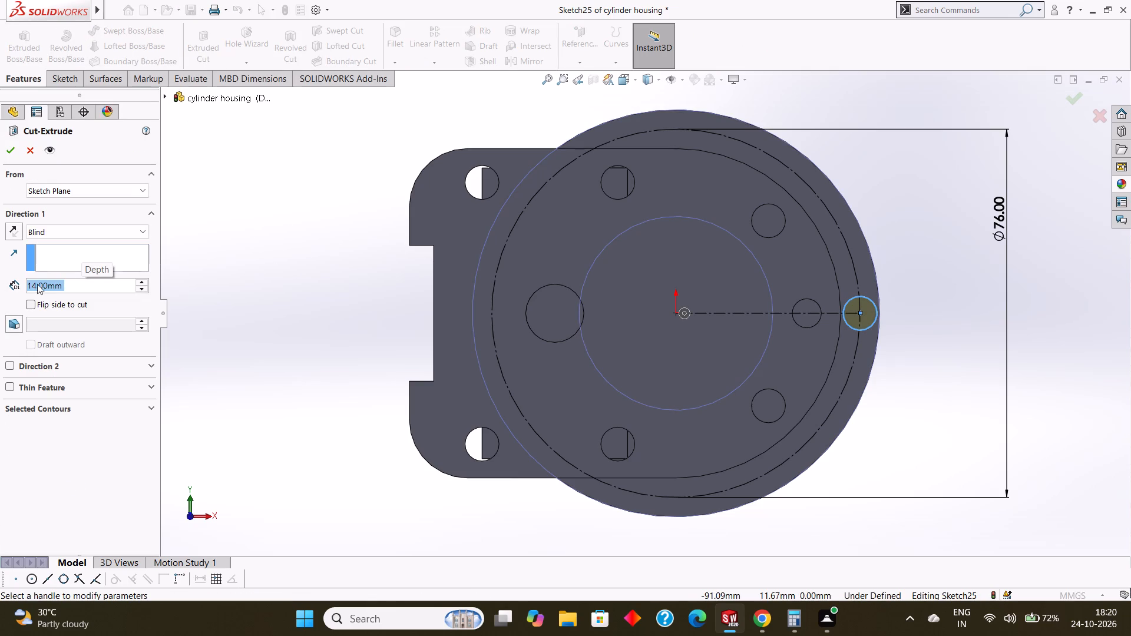
{"action": "left_click", "coordinate": [68, 226]}
{"action": "left_click", "coordinate": [65, 251]}
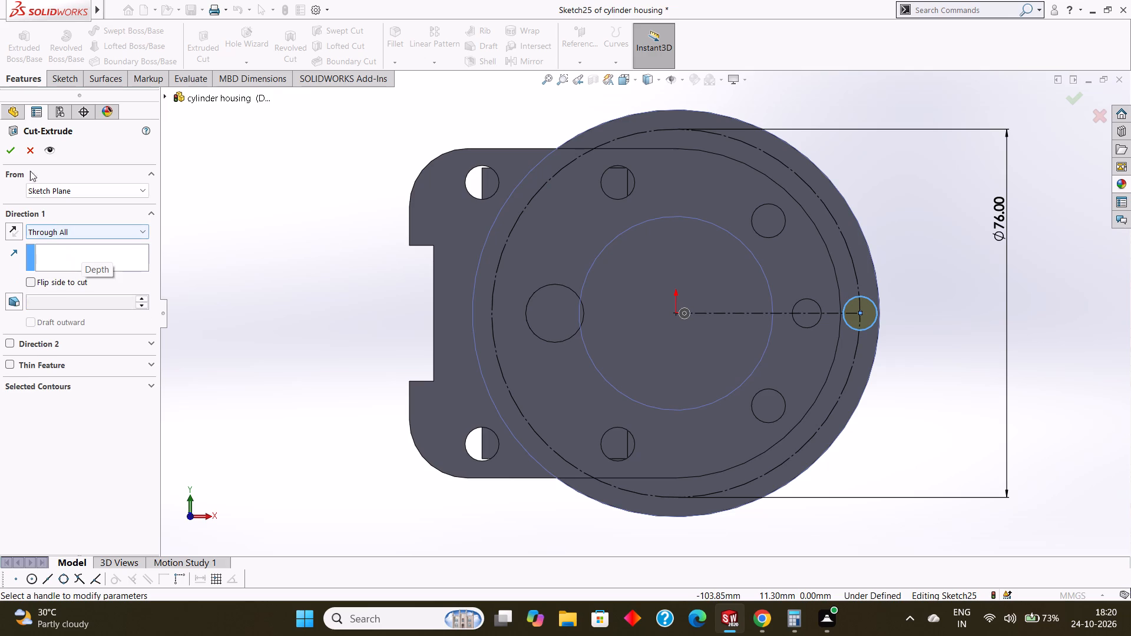
{"action": "left_click", "coordinate": [14, 154]}
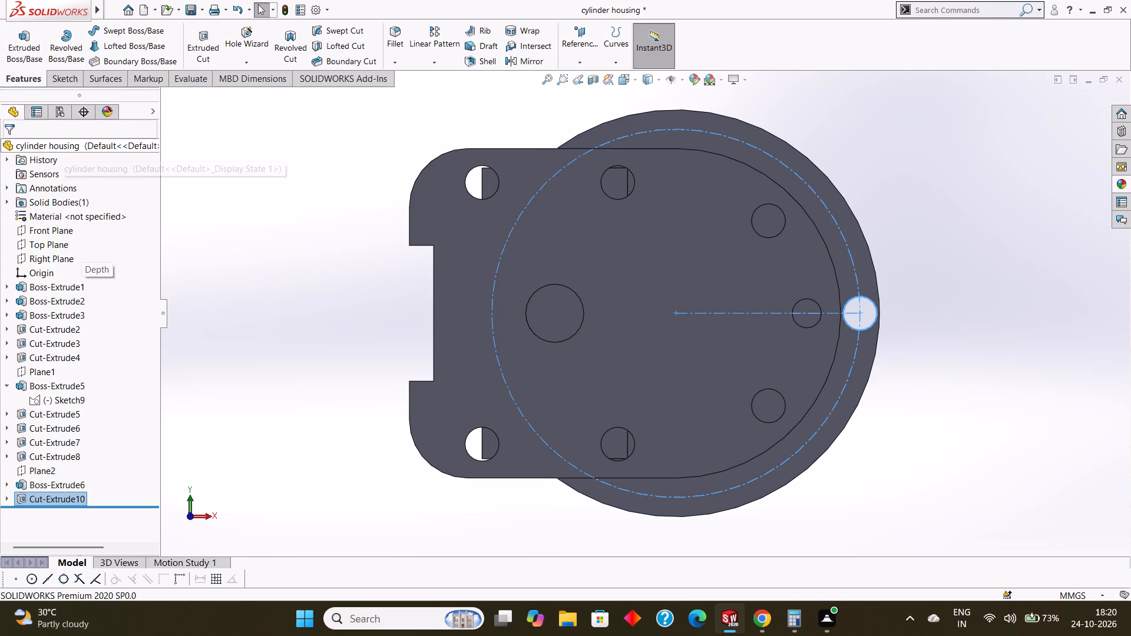
{"action": "key", "text": "Escape"}
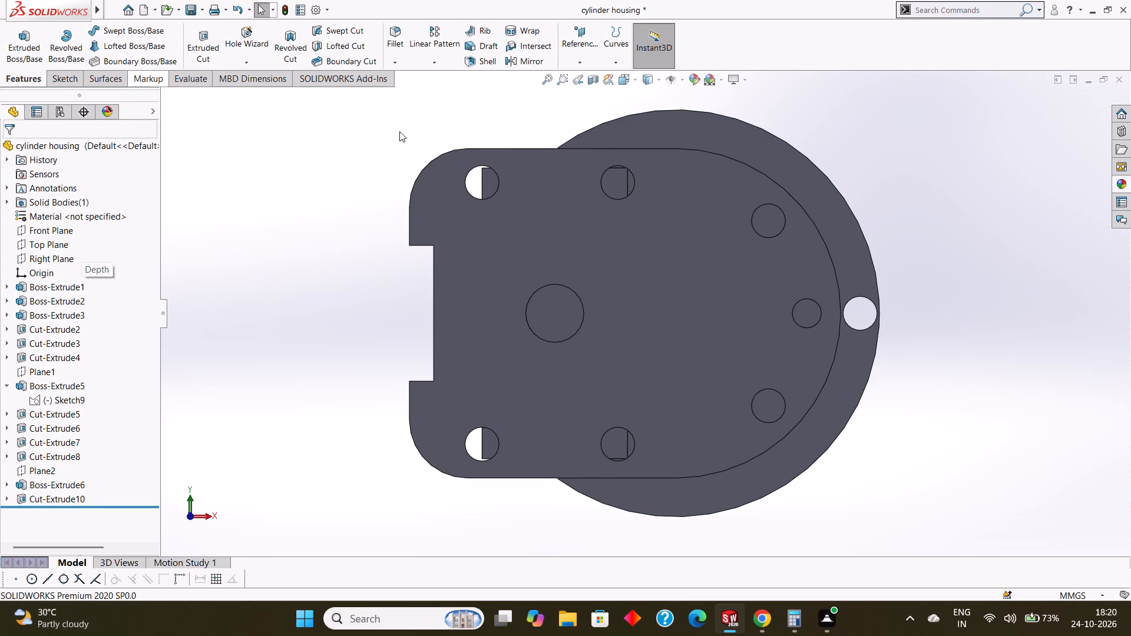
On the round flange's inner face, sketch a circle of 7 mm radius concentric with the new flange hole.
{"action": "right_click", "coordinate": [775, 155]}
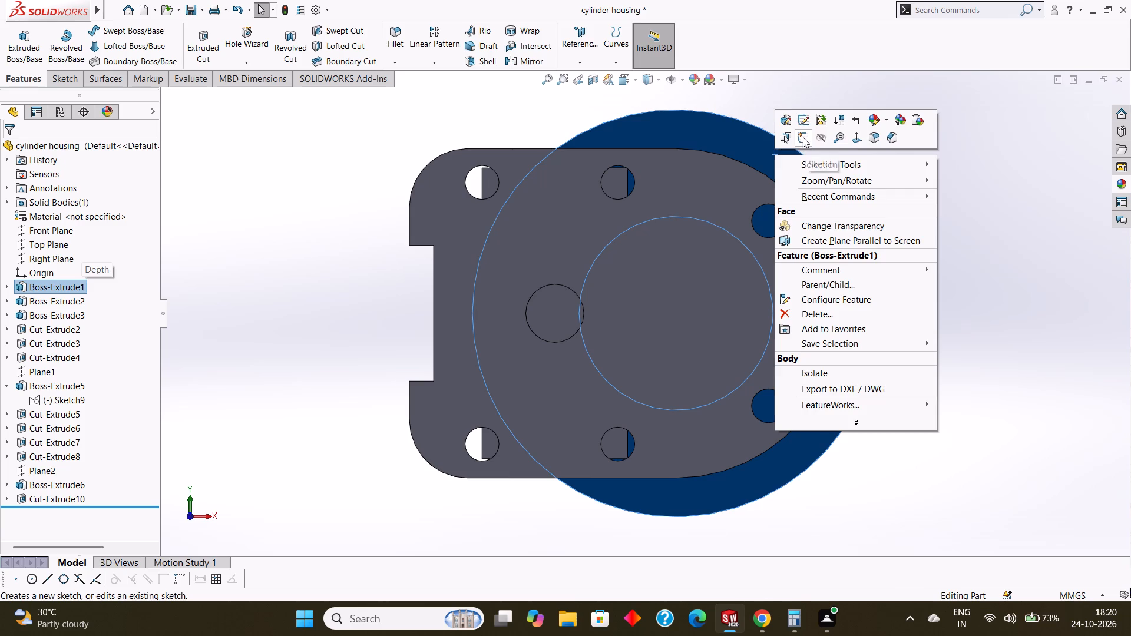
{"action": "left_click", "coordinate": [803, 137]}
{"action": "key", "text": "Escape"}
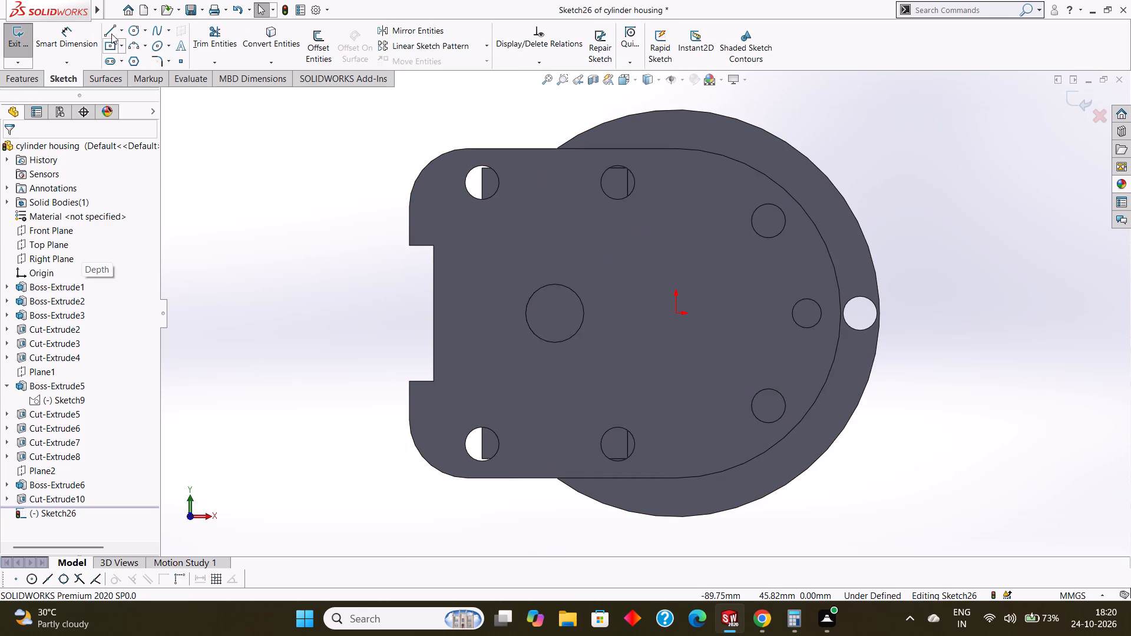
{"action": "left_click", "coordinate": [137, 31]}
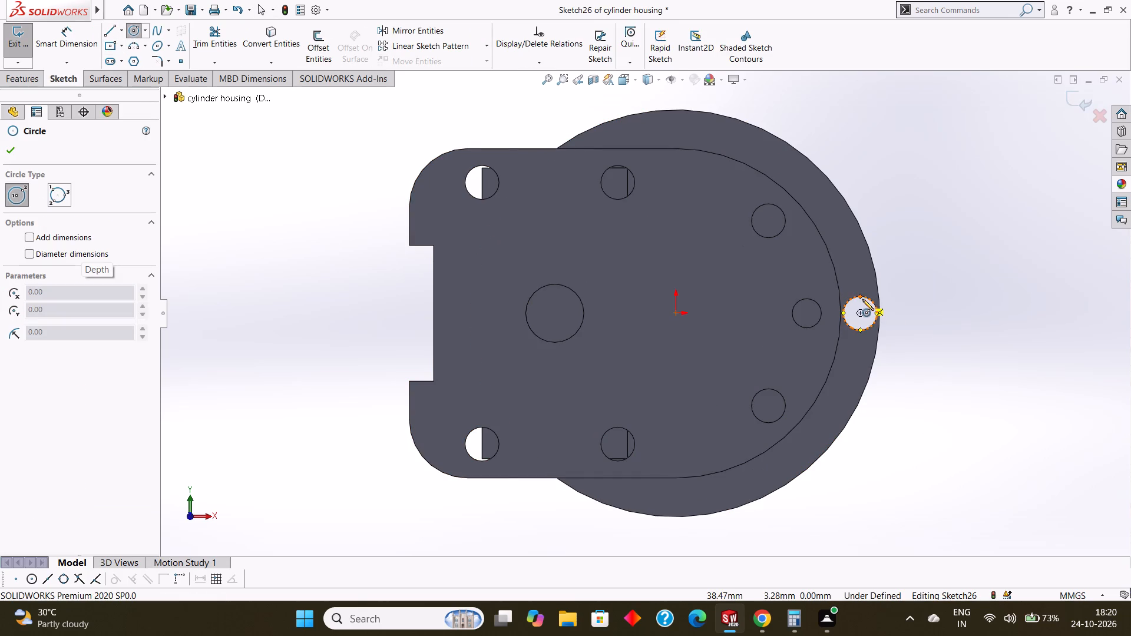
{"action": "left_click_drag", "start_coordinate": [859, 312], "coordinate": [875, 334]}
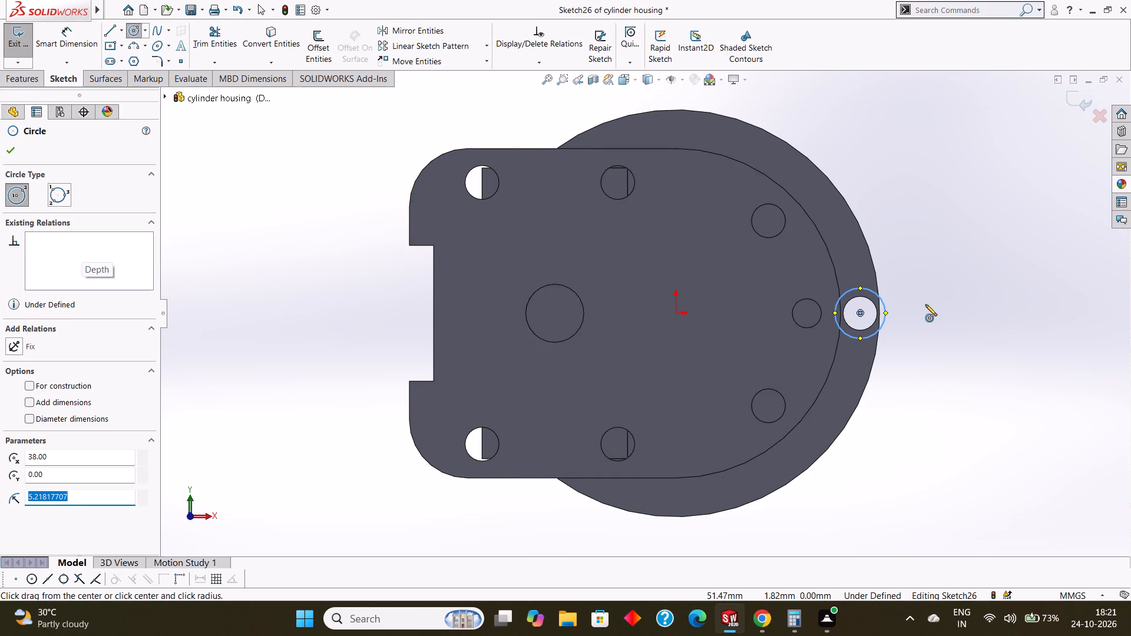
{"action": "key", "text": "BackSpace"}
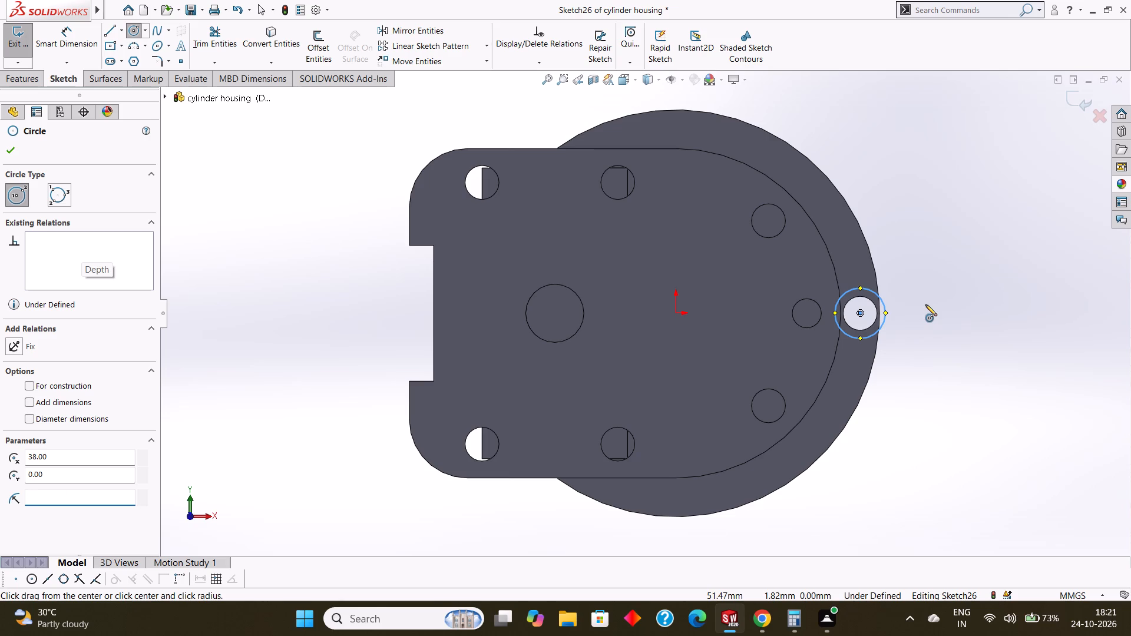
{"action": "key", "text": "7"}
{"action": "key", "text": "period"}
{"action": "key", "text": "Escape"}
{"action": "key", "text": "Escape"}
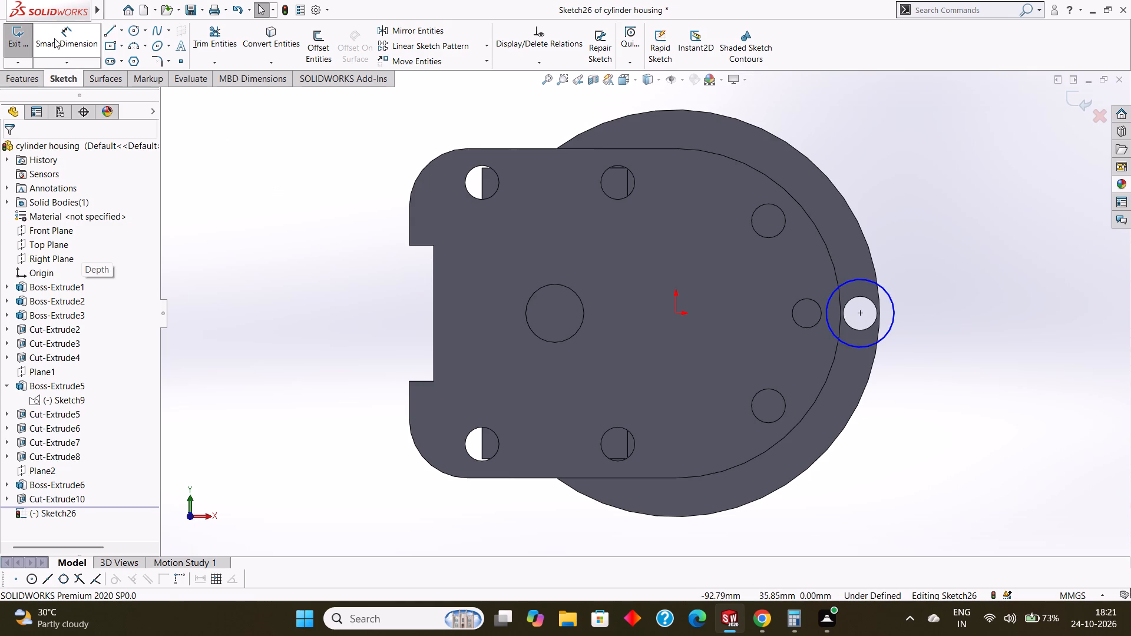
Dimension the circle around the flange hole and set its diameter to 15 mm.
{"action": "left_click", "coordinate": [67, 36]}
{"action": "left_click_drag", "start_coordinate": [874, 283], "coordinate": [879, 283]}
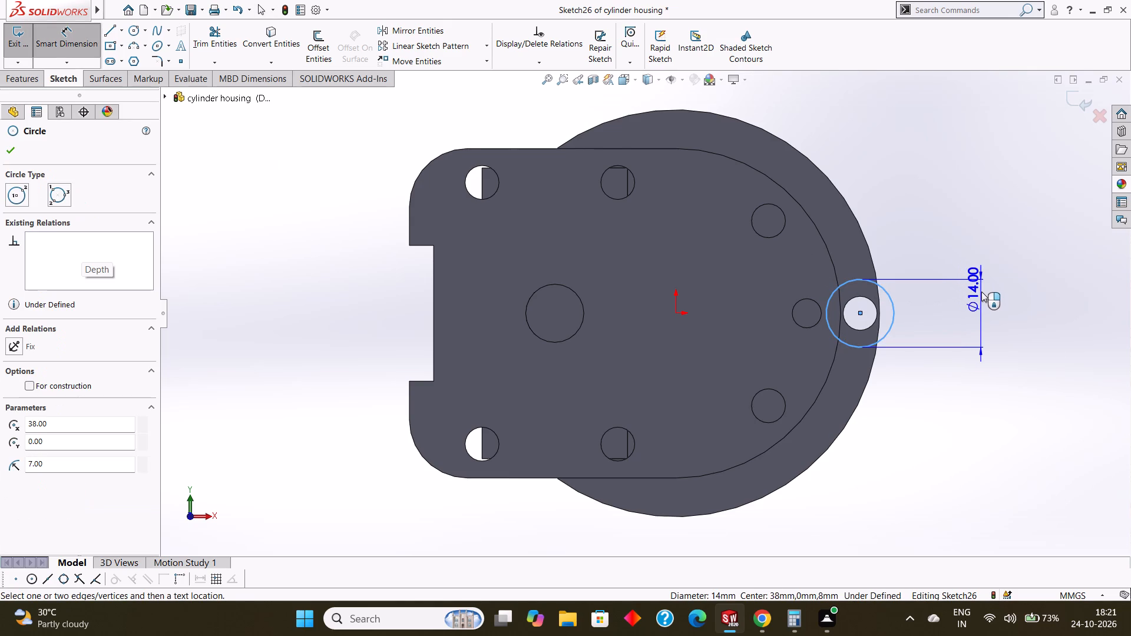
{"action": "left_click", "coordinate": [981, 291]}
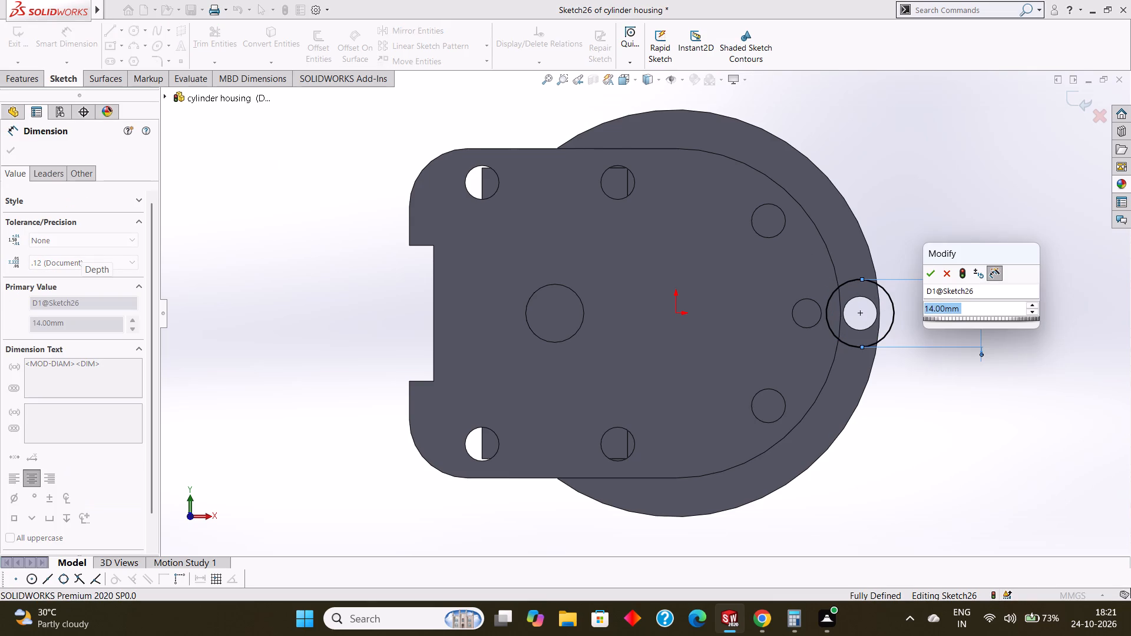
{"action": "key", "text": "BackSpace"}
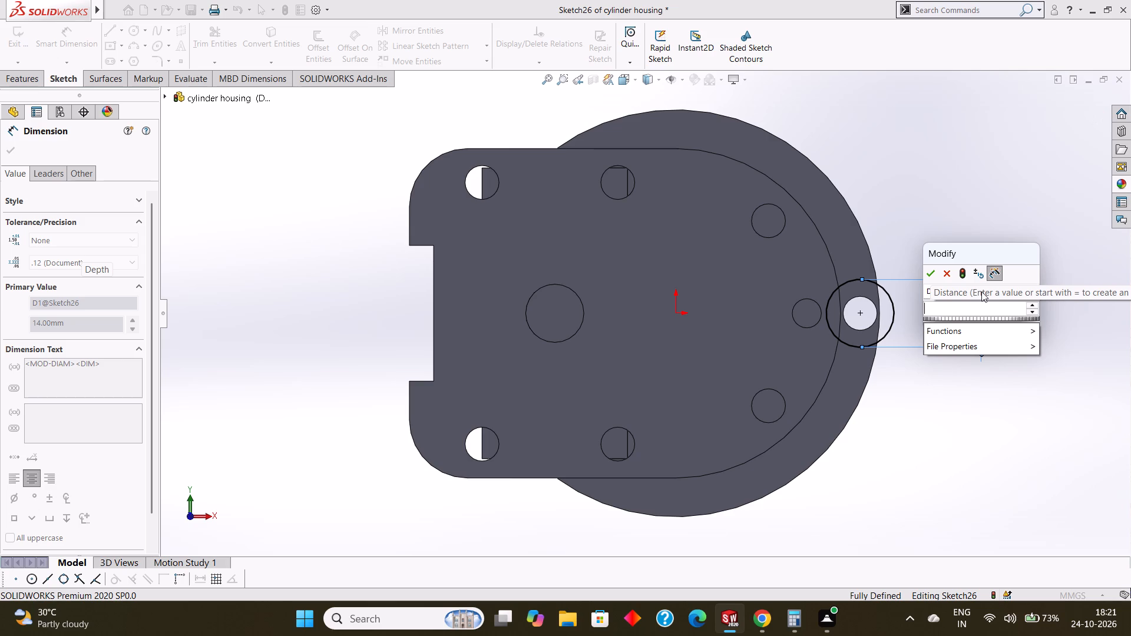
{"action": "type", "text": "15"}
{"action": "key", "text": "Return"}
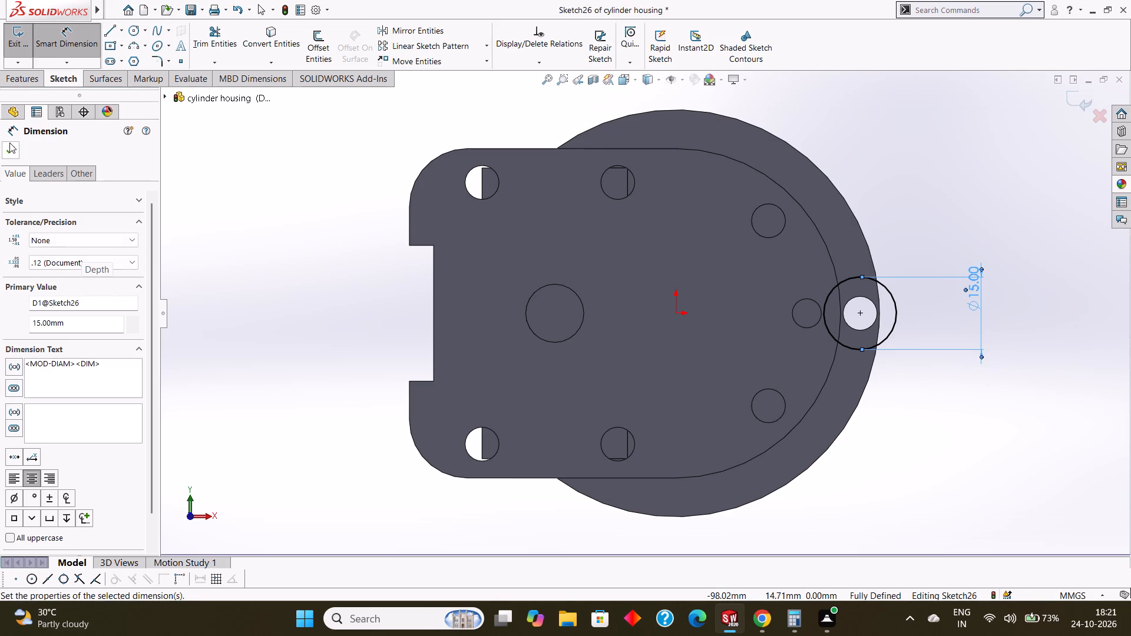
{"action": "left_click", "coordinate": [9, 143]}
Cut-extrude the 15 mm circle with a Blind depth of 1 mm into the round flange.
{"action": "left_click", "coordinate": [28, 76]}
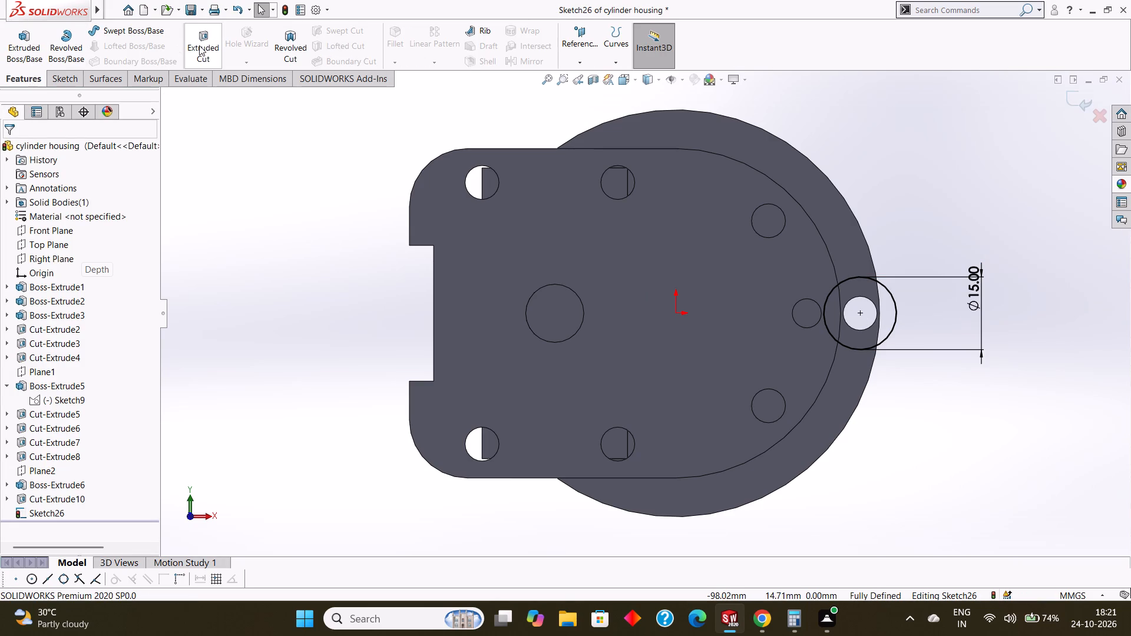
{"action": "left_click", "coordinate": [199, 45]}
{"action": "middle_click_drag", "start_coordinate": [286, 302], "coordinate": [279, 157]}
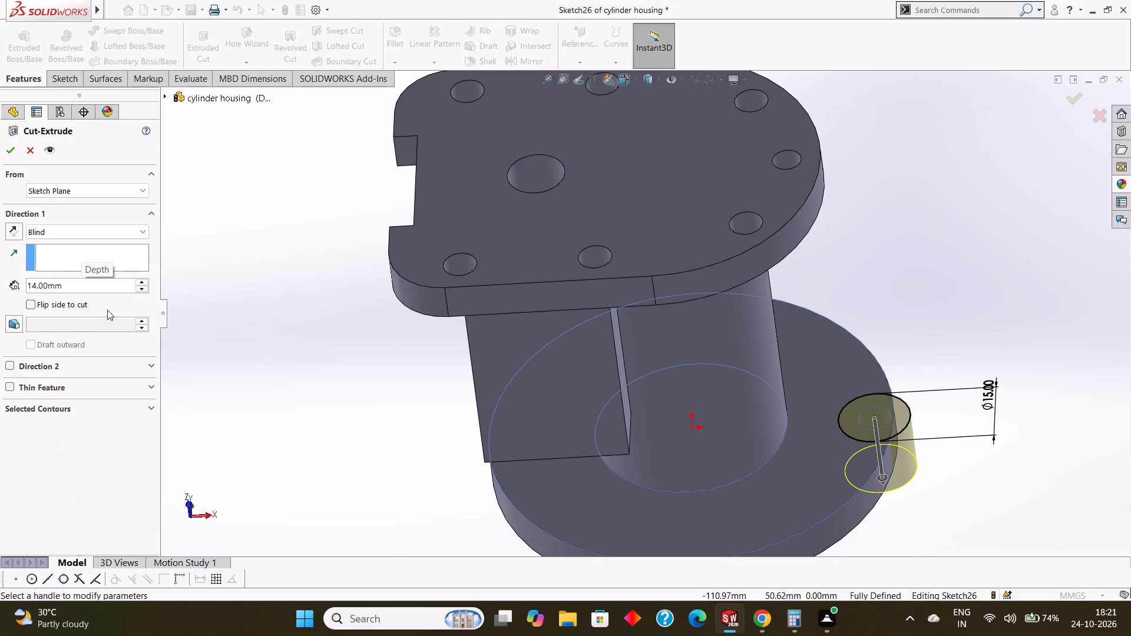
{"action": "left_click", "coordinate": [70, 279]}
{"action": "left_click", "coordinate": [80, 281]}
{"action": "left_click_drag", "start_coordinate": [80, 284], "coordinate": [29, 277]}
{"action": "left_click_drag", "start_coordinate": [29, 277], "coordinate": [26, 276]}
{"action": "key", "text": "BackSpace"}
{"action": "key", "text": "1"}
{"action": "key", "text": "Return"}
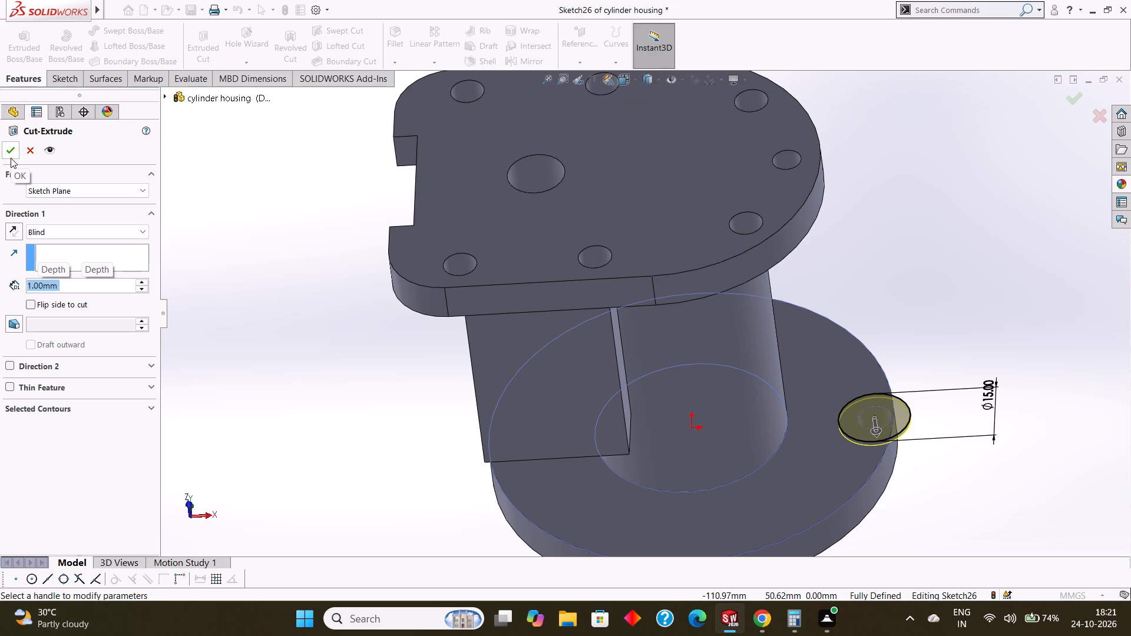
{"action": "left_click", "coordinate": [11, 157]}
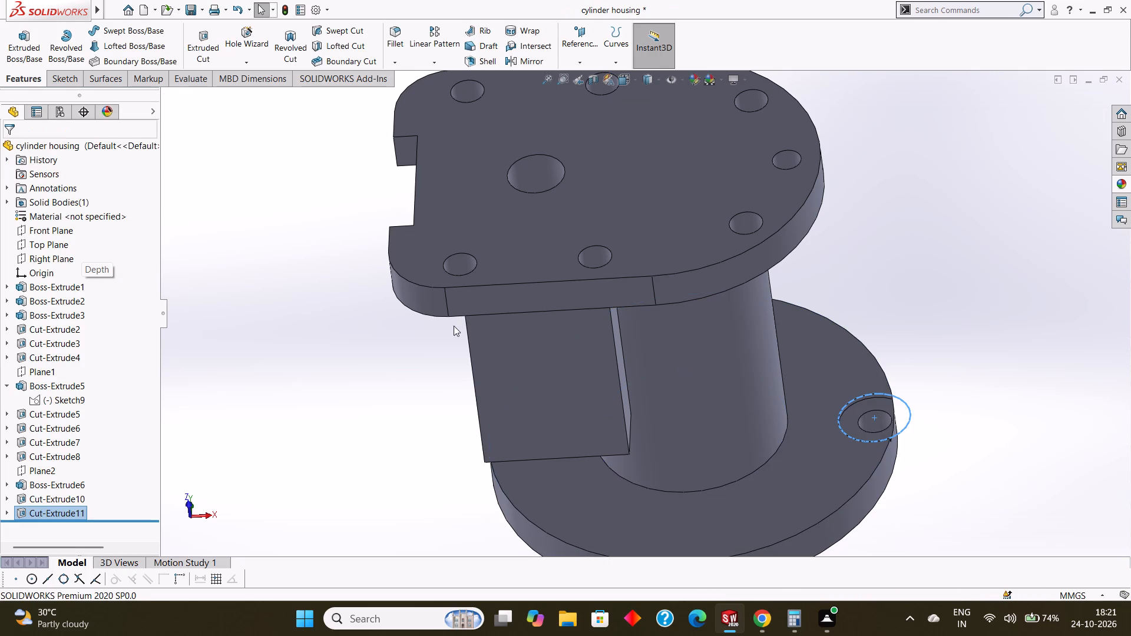
Examine the shallow recess around the flange hole and how it meets the flange's outer edge.
{"action": "middle_click_drag", "start_coordinate": [451, 324], "coordinate": [426, 290]}
{"action": "middle_click", "coordinate": [426, 290]}
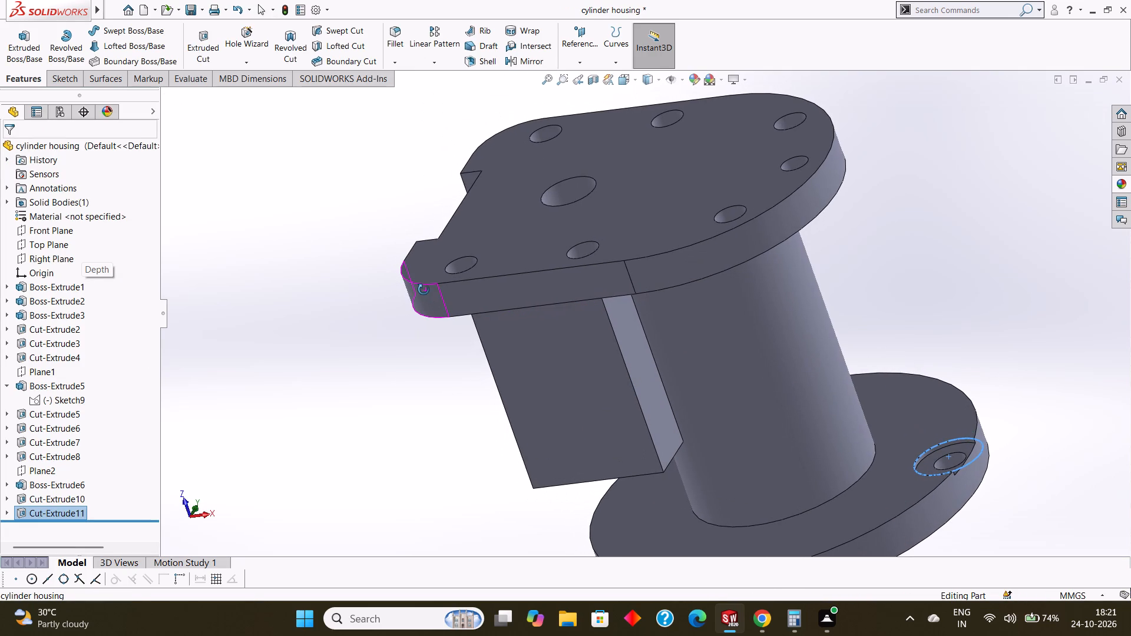
{"action": "scroll", "coordinate": [429, 291], "scroll_direction": "up", "scroll_amount": 1}
{"action": "middle_click_drag", "start_coordinate": [431, 300], "coordinate": [432, 290]}
{"action": "scroll", "coordinate": [432, 290], "scroll_direction": "up", "scroll_amount": 1}
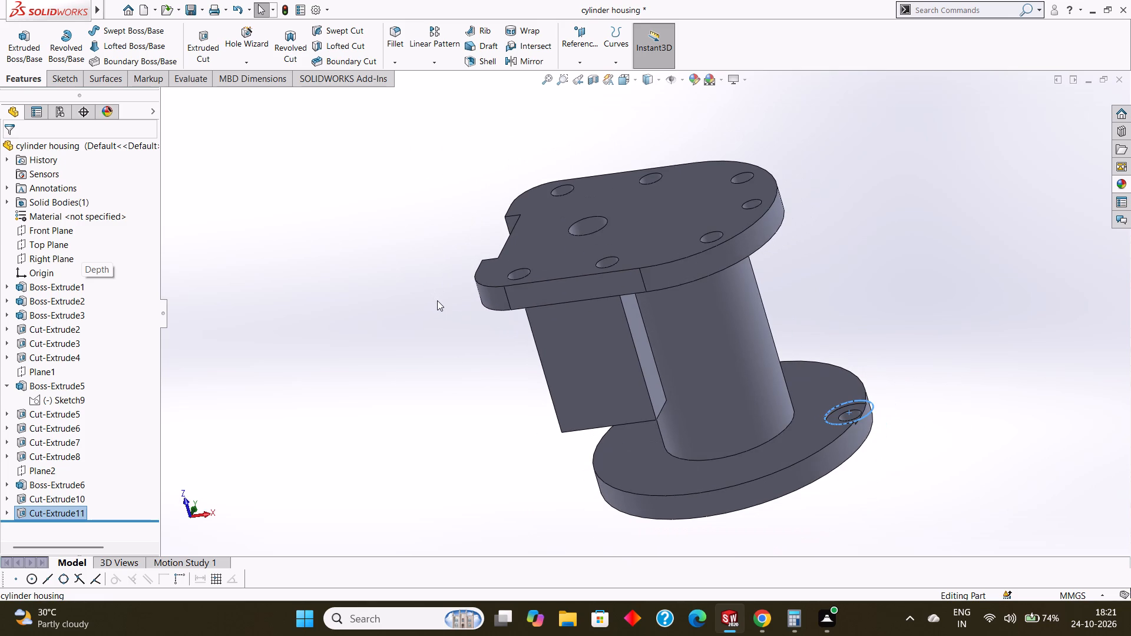
{"action": "middle_click_drag", "start_coordinate": [437, 301], "coordinate": [436, 291]}
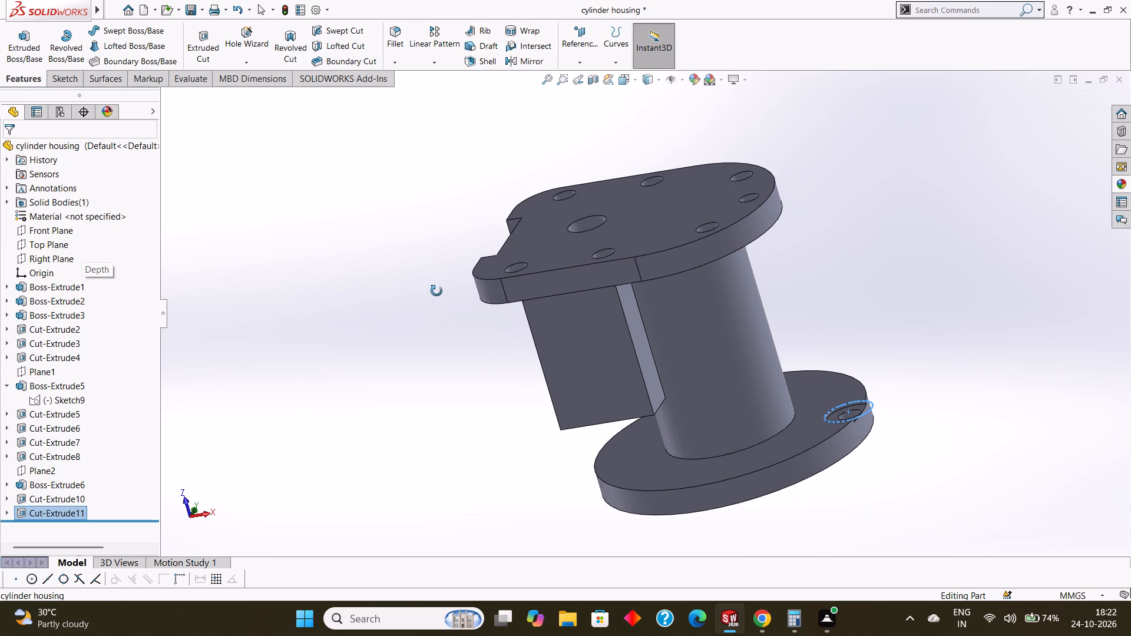
{"action": "middle_click_drag", "start_coordinate": [436, 291], "coordinate": [436, 290]}
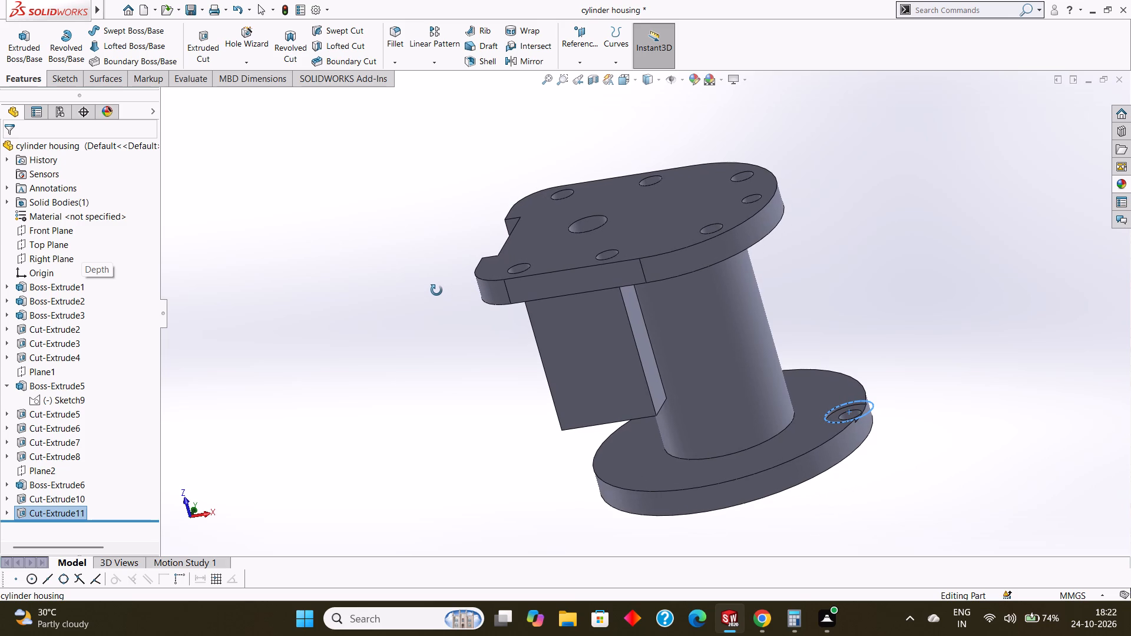
{"action": "middle_click_drag", "start_coordinate": [436, 290], "coordinate": [440, 289]}
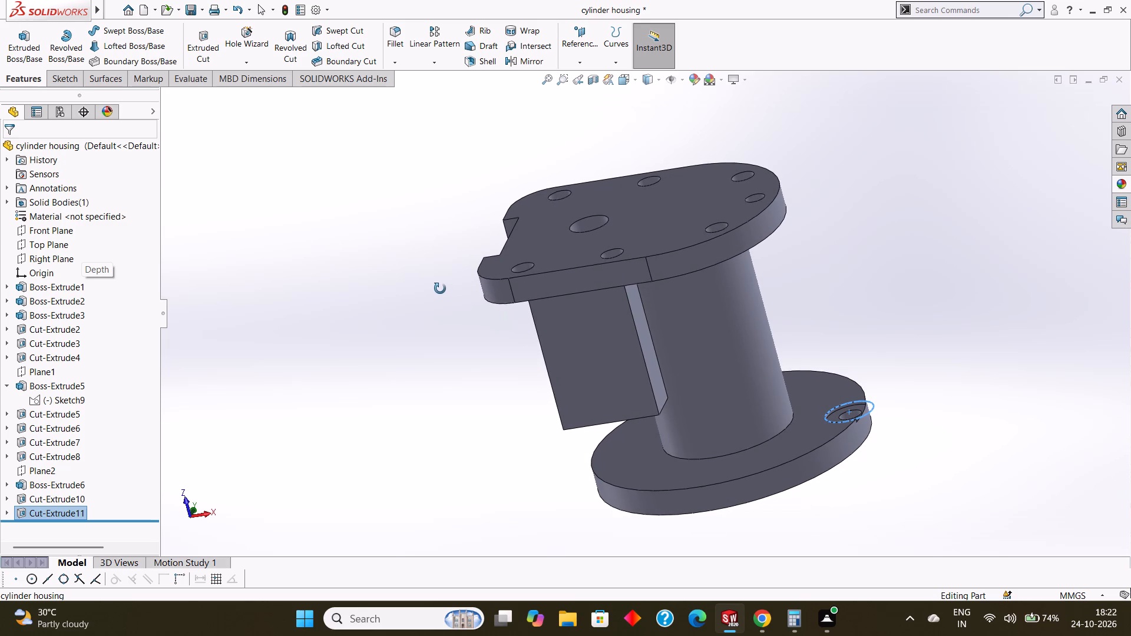
{"action": "middle_click_drag", "start_coordinate": [440, 289], "coordinate": [440, 288]}
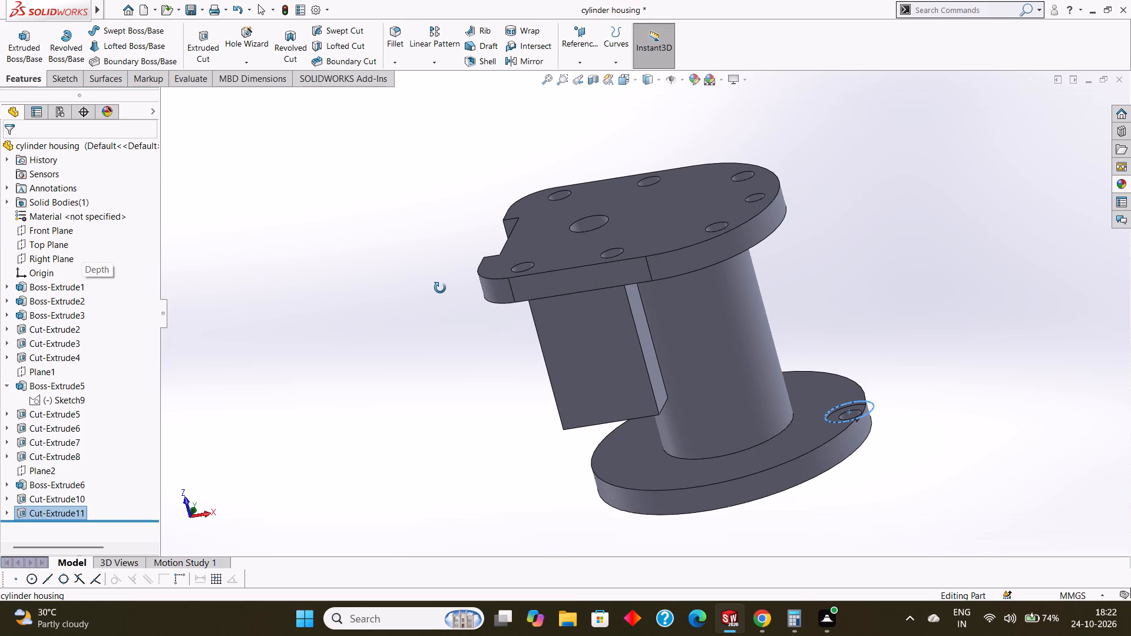
{"action": "middle_click_drag", "start_coordinate": [440, 288], "coordinate": [441, 286]}
{"action": "key", "text": "Escape"}
{"action": "key", "text": "Escape"}
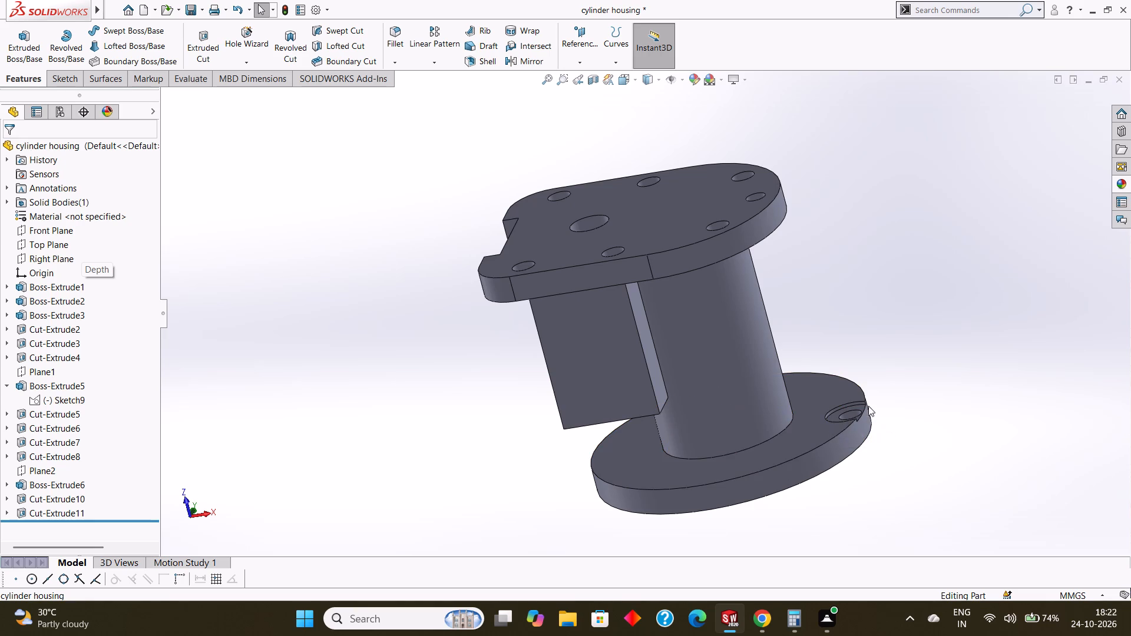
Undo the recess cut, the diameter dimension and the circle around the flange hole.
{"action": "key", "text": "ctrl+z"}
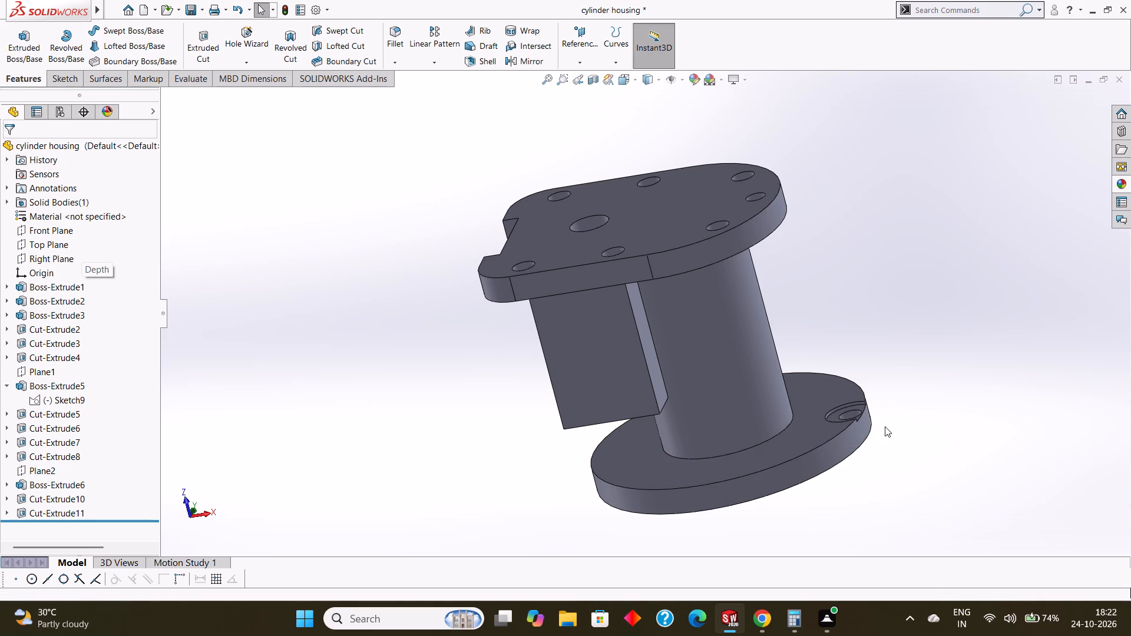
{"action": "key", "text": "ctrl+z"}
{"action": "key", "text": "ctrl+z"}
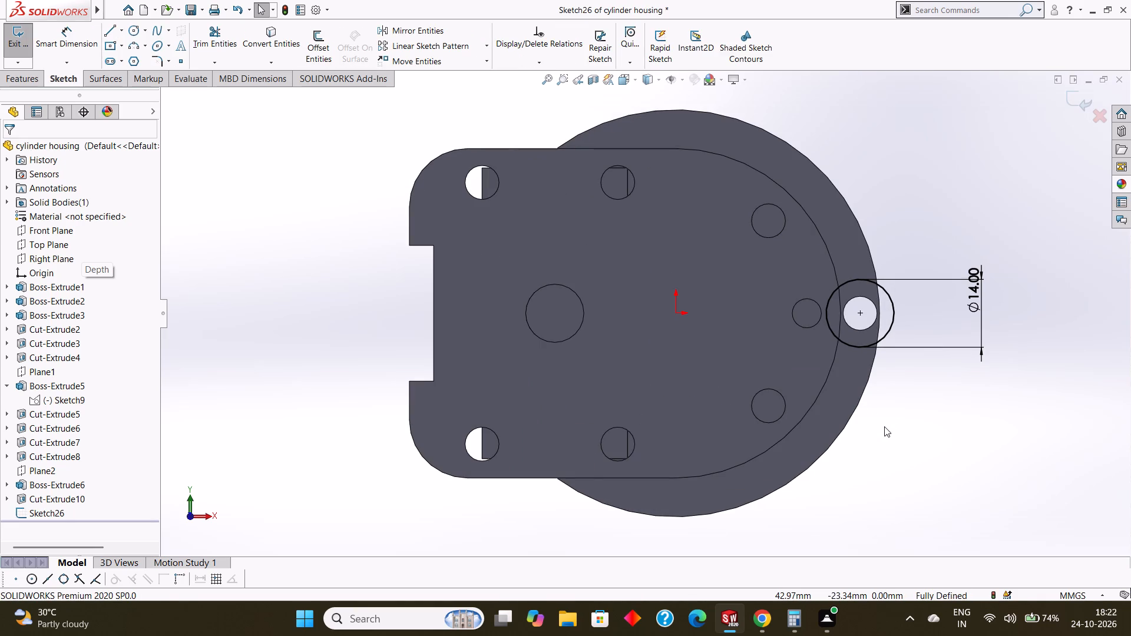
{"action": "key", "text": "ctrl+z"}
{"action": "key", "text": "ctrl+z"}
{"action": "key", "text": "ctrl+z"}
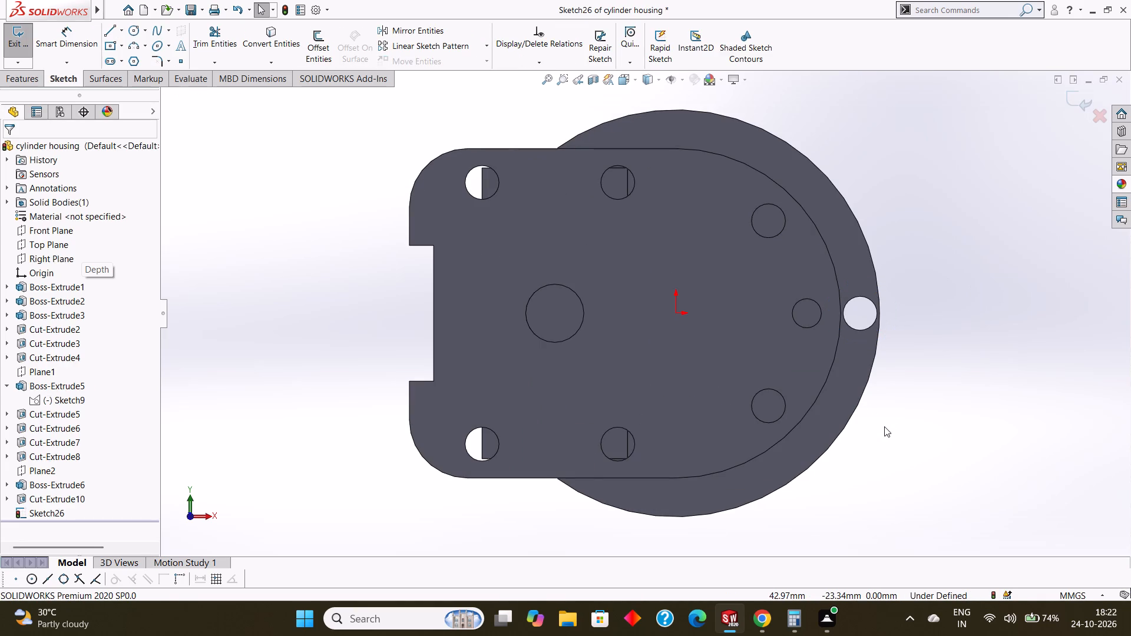
Exit the empty sketch left open on the round flange's face.
{"action": "middle_click_drag", "start_coordinate": [884, 426], "coordinate": [854, 314]}
{"action": "middle_click_drag", "start_coordinate": [840, 352], "coordinate": [837, 322]}
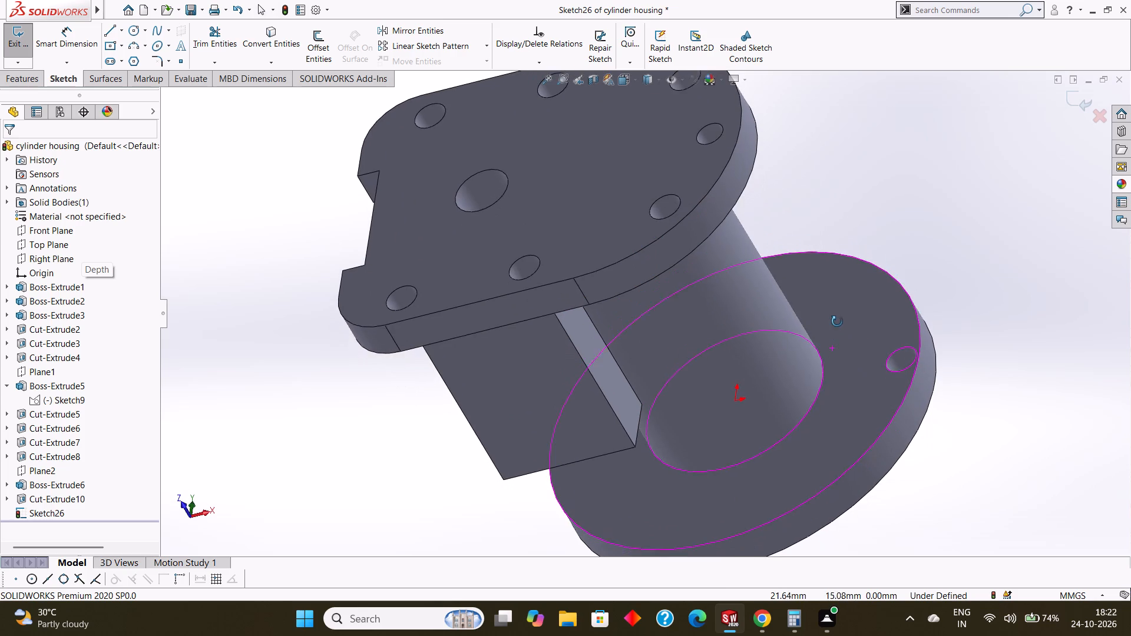
{"action": "middle_click_drag", "start_coordinate": [837, 322], "coordinate": [837, 321]}
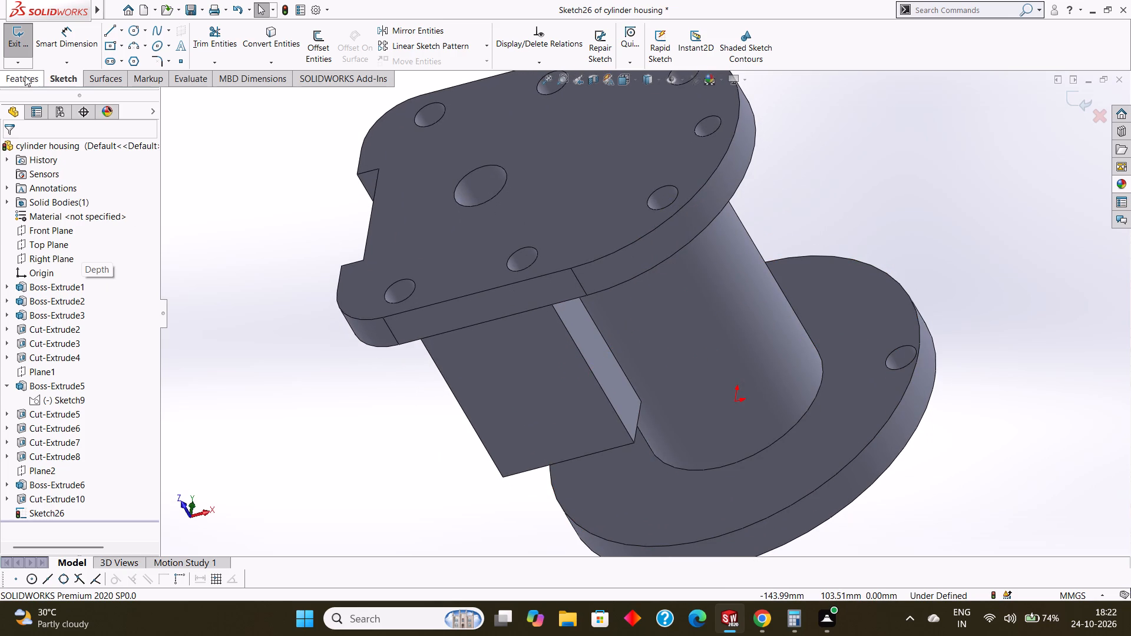
{"action": "left_click", "coordinate": [54, 286]}
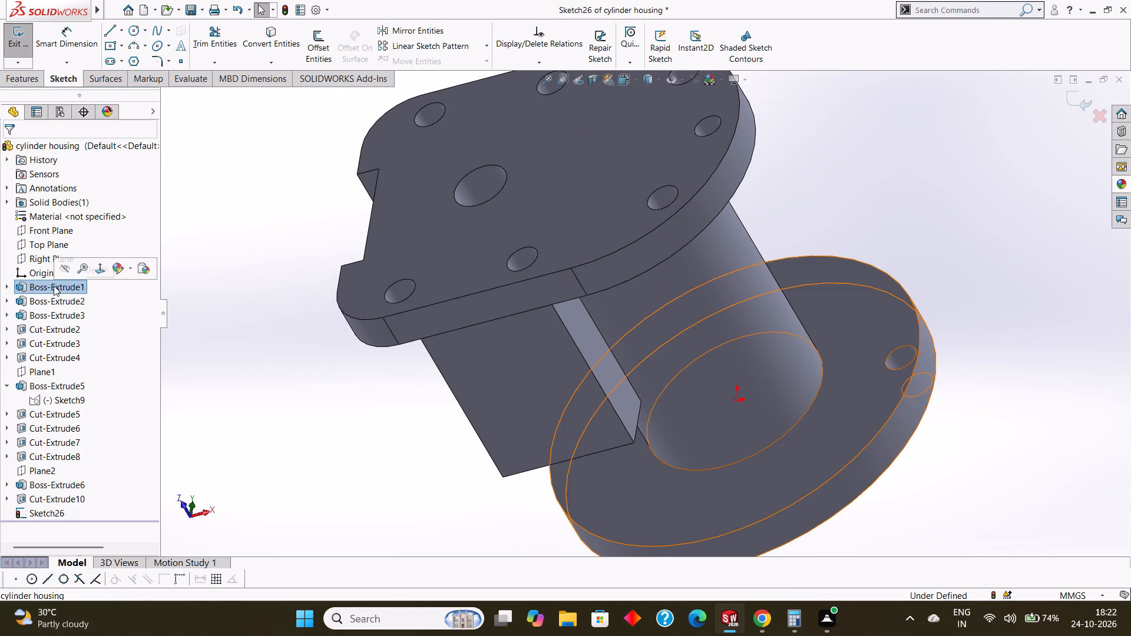
{"action": "left_click", "coordinate": [7, 283]}
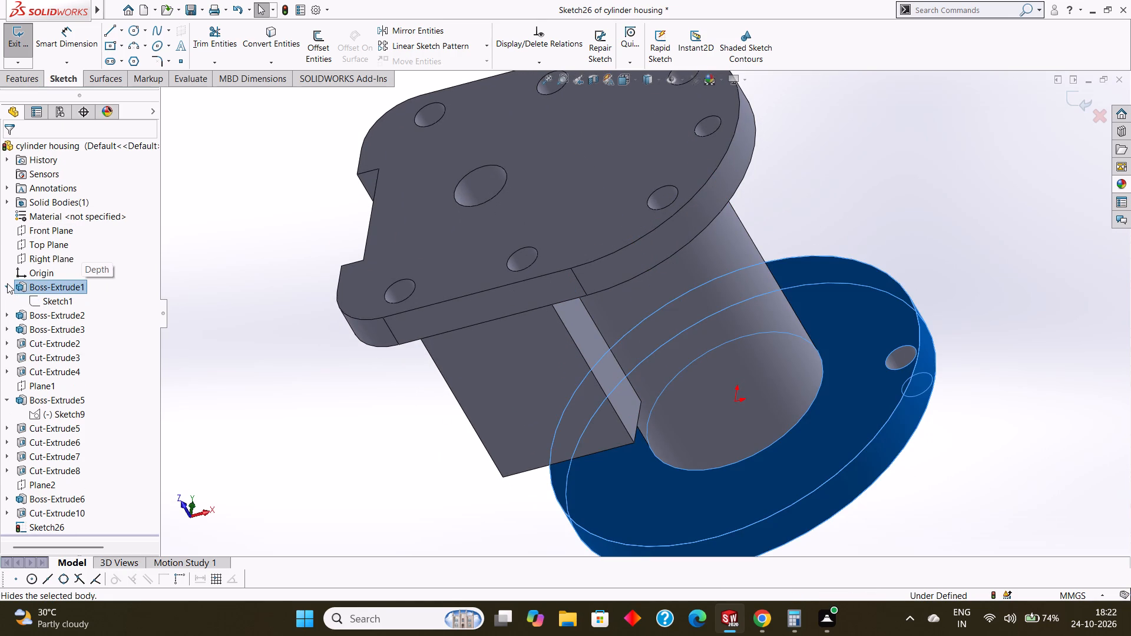
{"action": "left_click", "coordinate": [42, 295]}
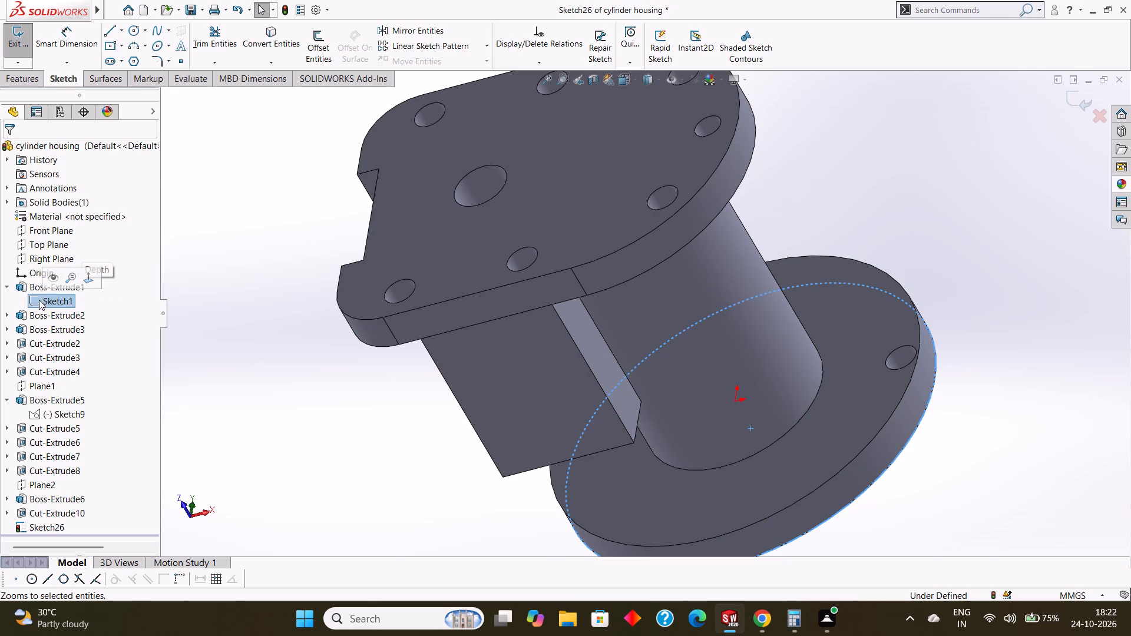
{"action": "left_click", "coordinate": [930, 163]}
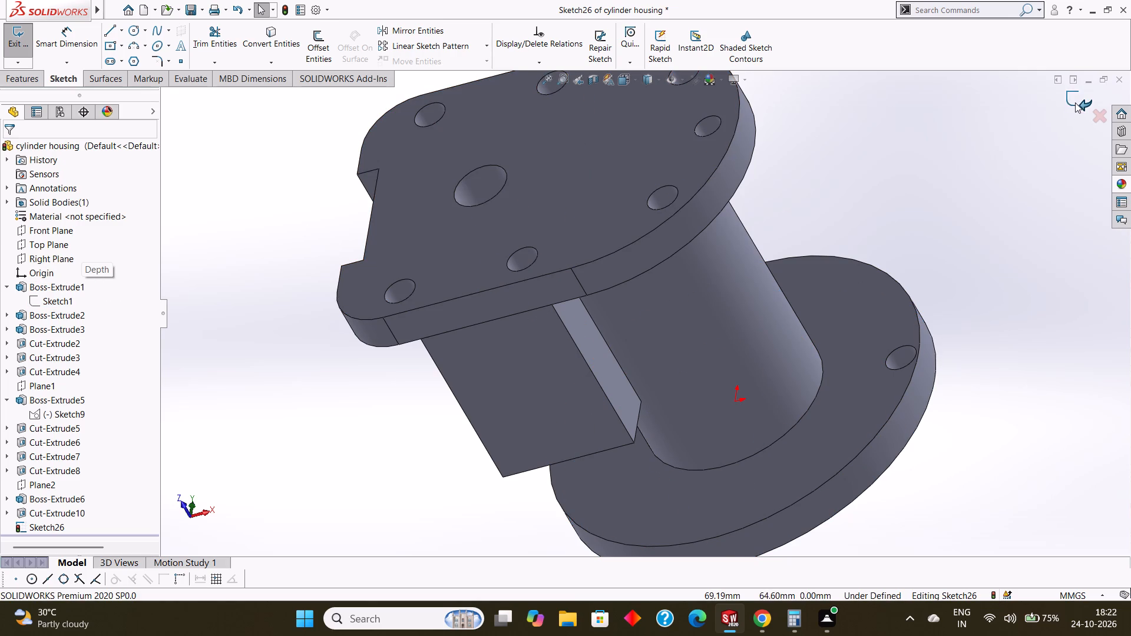
{"action": "left_click", "coordinate": [1075, 102]}
Open the round flange's base sketch to examine its circle and diameter dimension, leaving it unedited.
{"action": "left_click", "coordinate": [60, 296]}
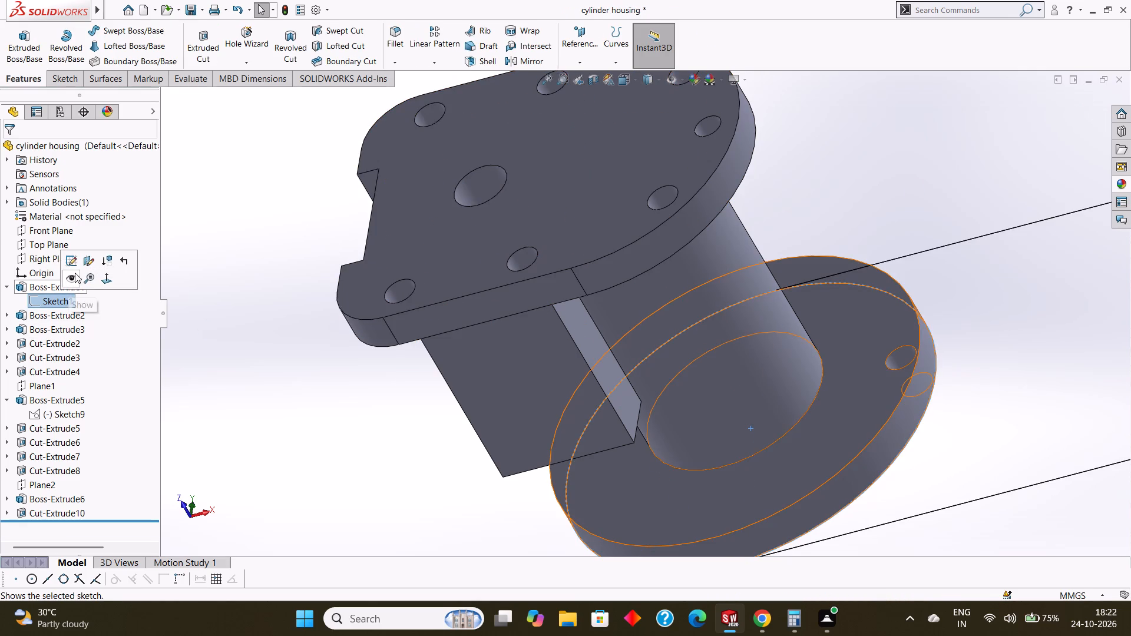
{"action": "left_click", "coordinate": [74, 263]}
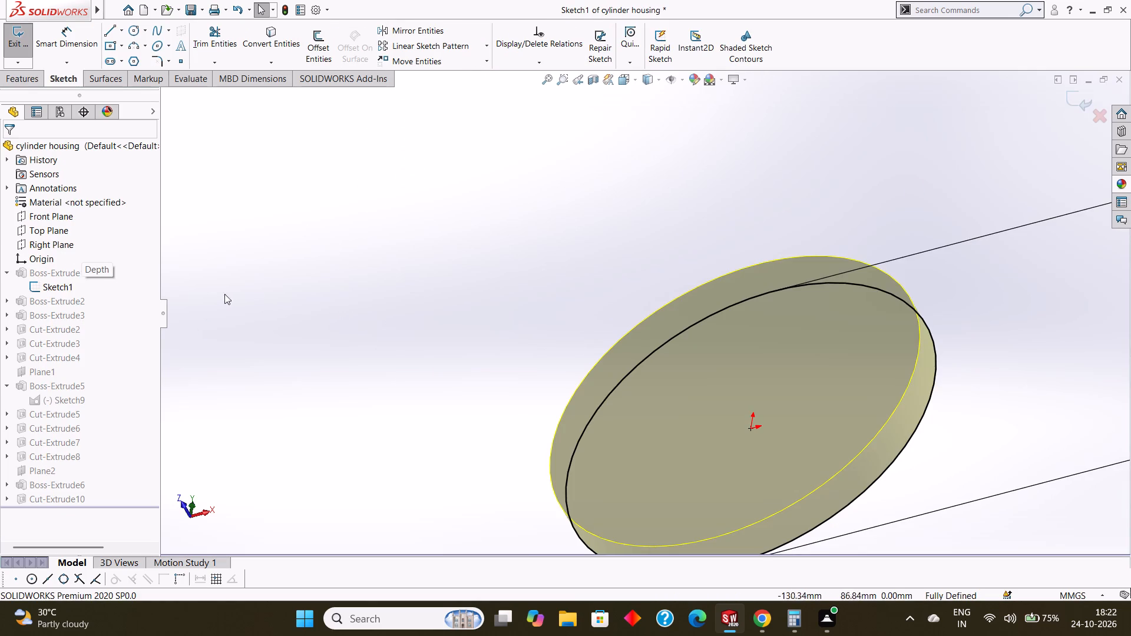
{"action": "scroll", "coordinate": [936, 277], "scroll_direction": "up", "scroll_amount": 4}
{"action": "middle_click_drag", "start_coordinate": [975, 277], "coordinate": [978, 278]}
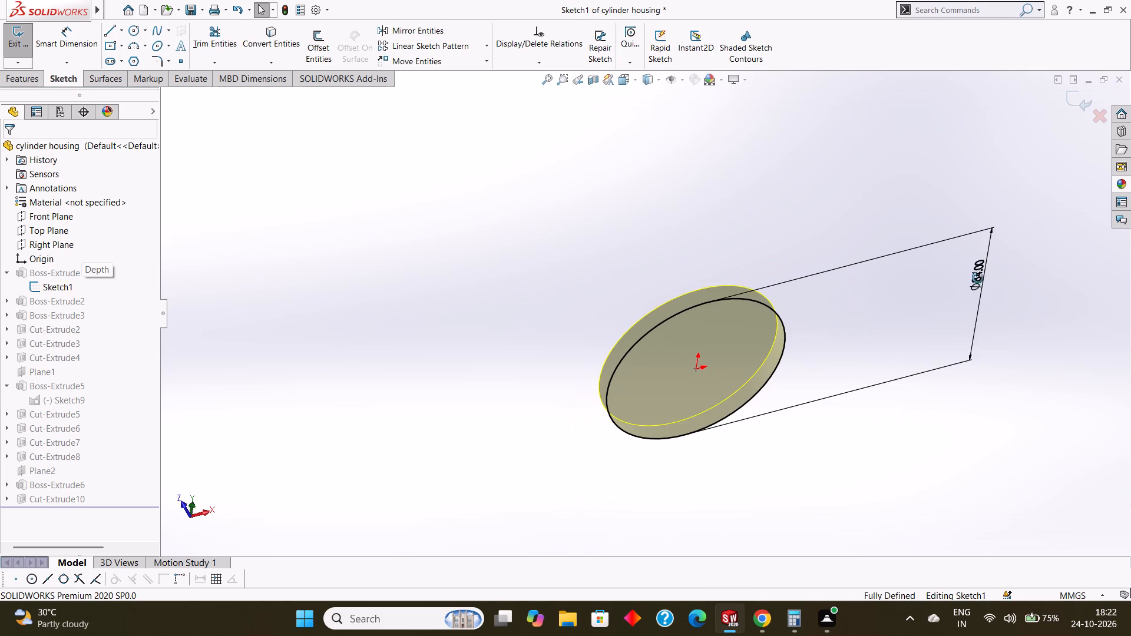
{"action": "middle_click_drag", "start_coordinate": [978, 278], "coordinate": [986, 287]}
{"action": "middle_click_drag", "start_coordinate": [911, 314], "coordinate": [908, 299]}
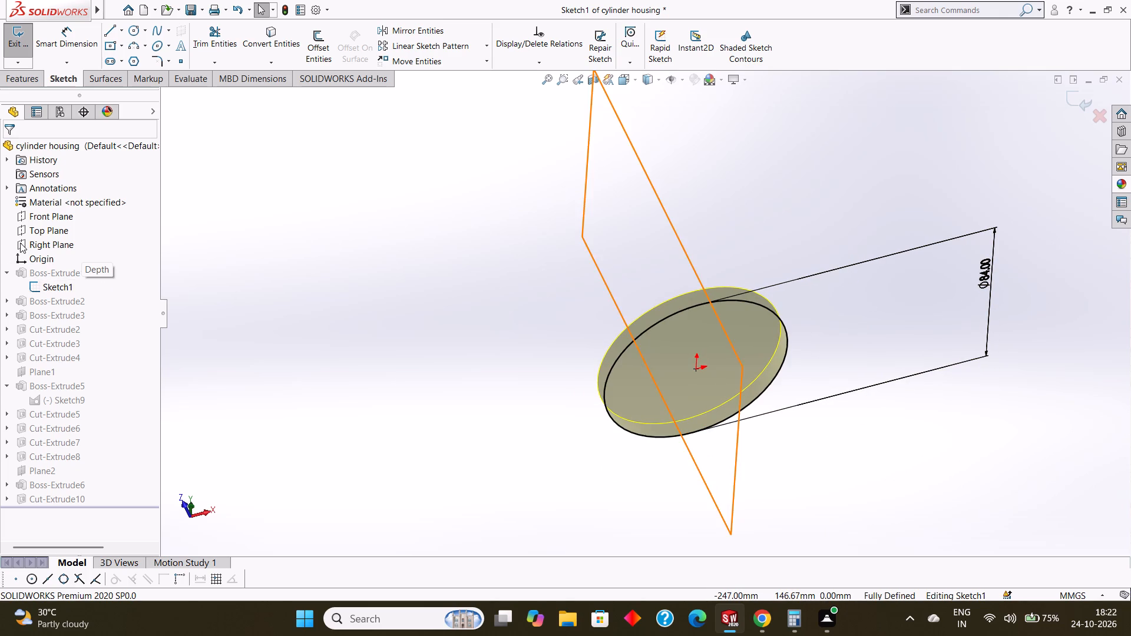
{"action": "key", "text": "Escape"}
{"action": "key", "text": "Escape"}
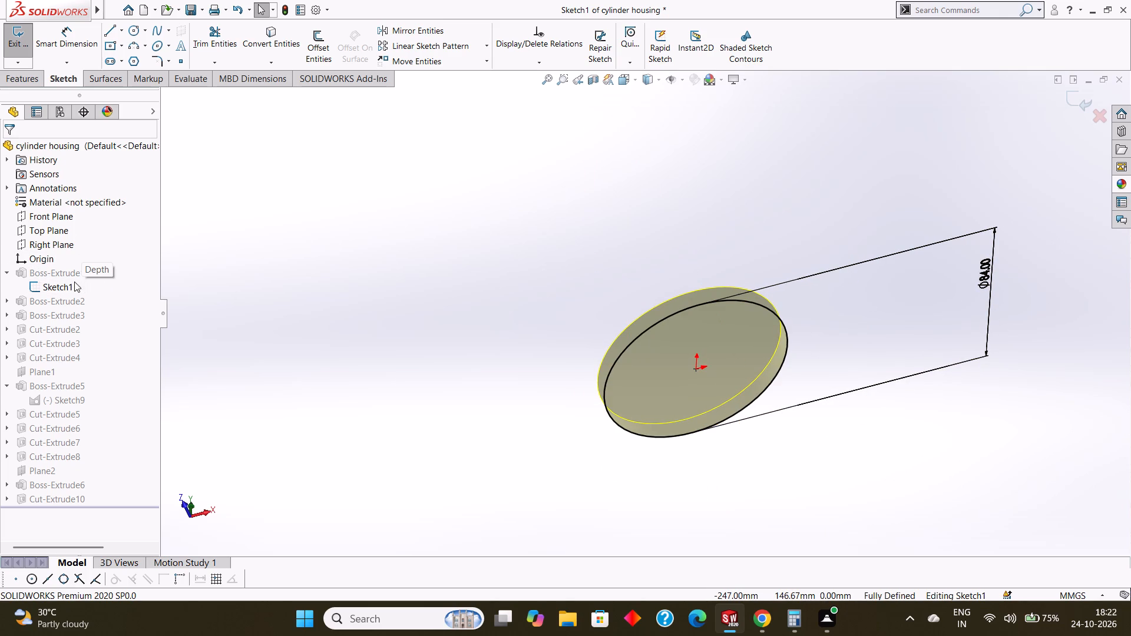
{"action": "key", "text": "Escape"}
{"action": "key", "text": "Escape"}
{"action": "key", "text": "Escape"}
{"action": "key", "text": "Escape"}
{"action": "key", "text": "Escape"}
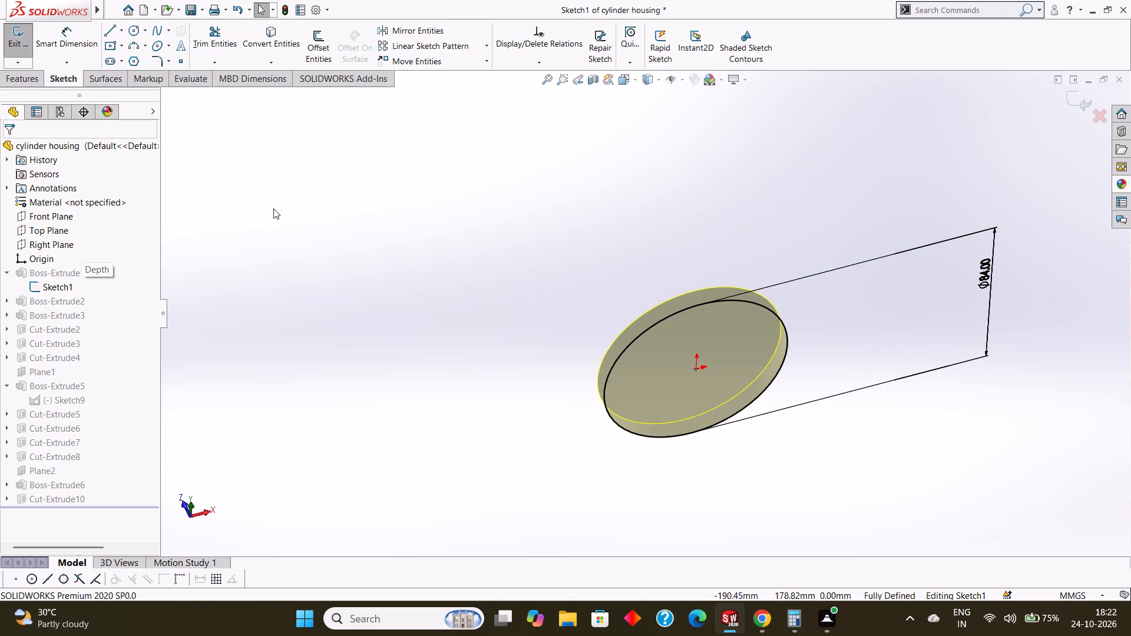
{"action": "left_click", "coordinate": [47, 270]}
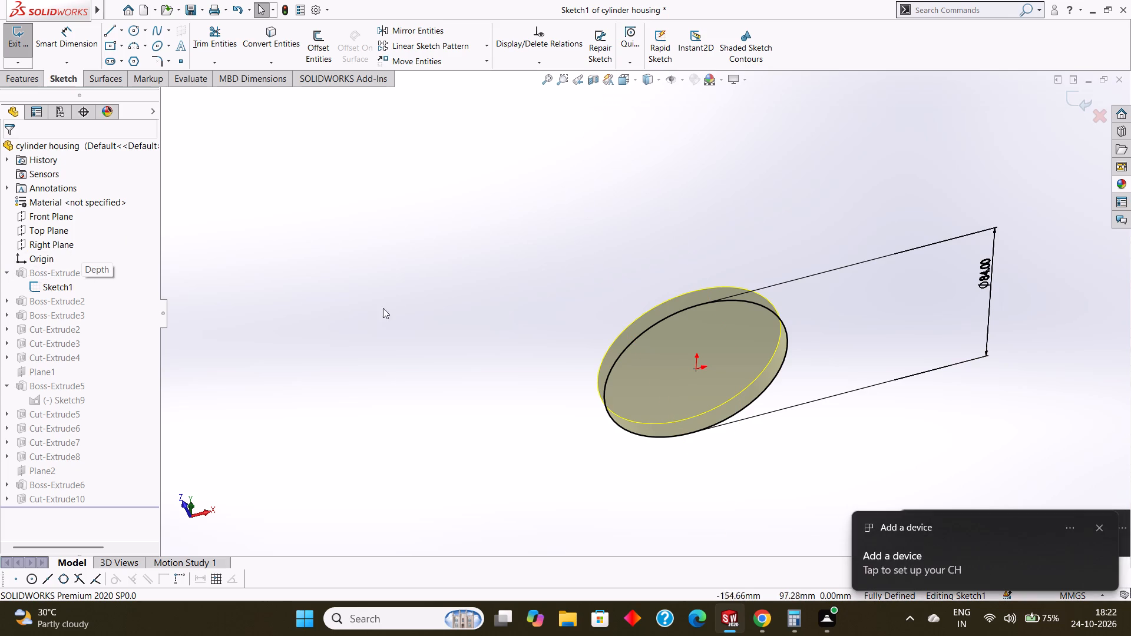
{"action": "key", "text": "Escape"}
{"action": "key", "text": "Escape"}
{"action": "key", "text": "Escape"}
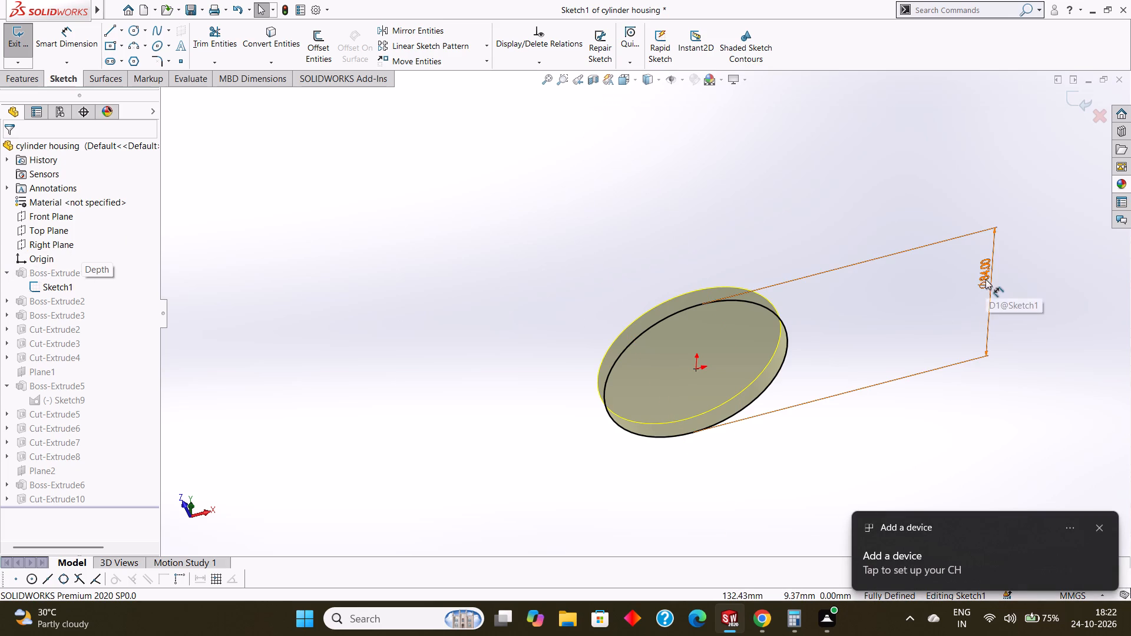
{"action": "key", "text": "Escape"}
{"action": "key", "text": "Escape"}
{"action": "double_click", "coordinate": [383, 285]}
{"action": "key", "text": "Escape"}
{"action": "key", "text": "Escape"}
{"action": "key", "text": "Escape"}
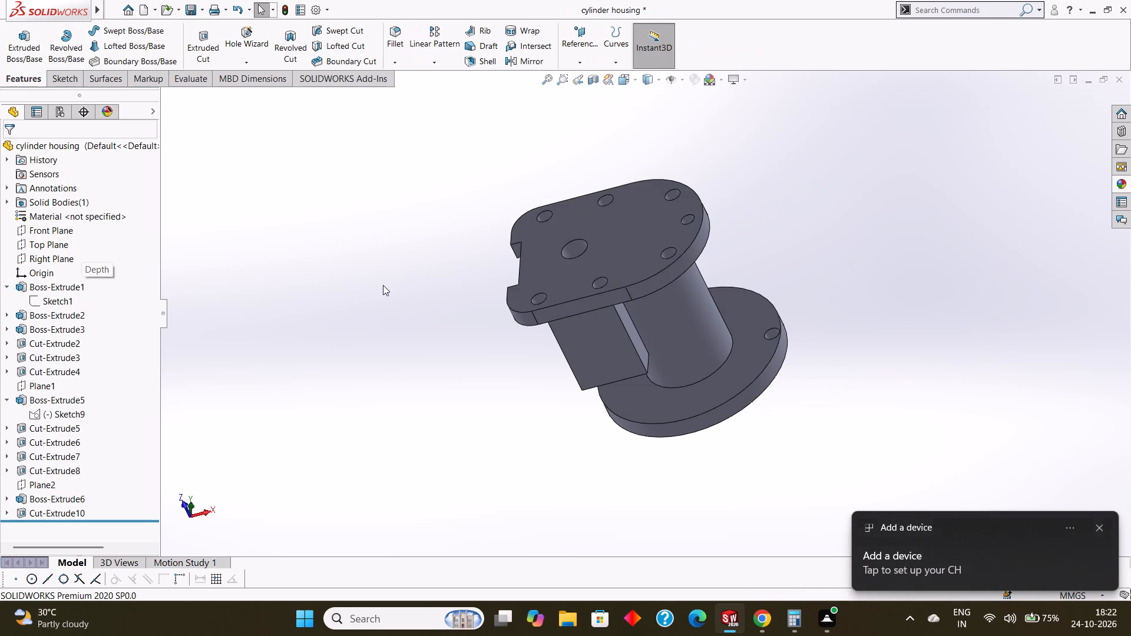
{"action": "key", "text": "Escape"}
{"action": "key", "text": "Escape"}
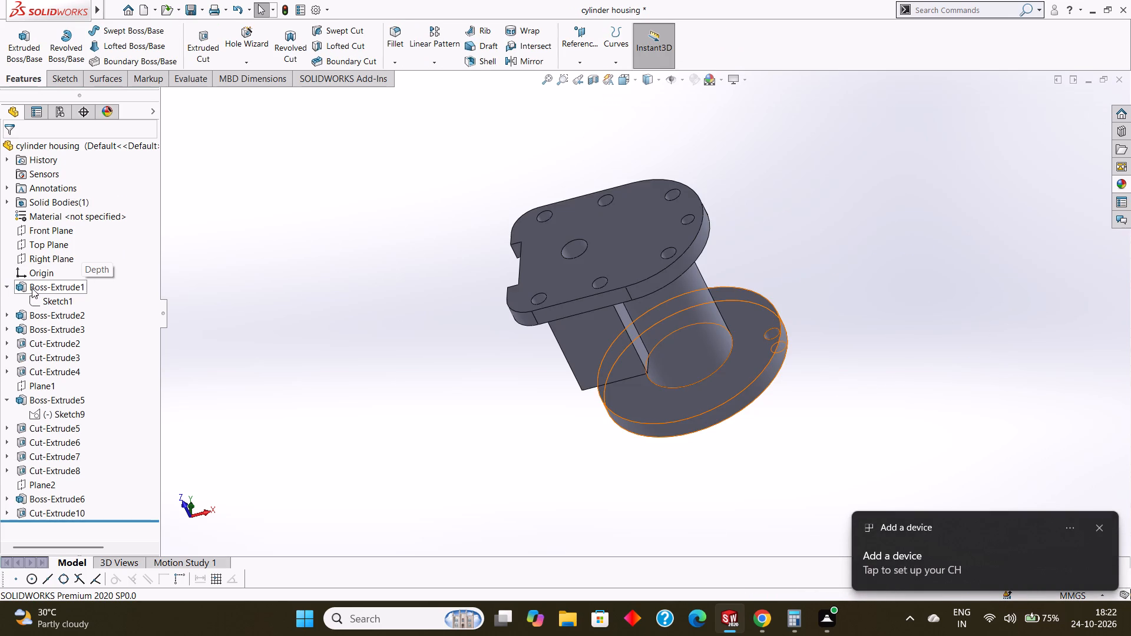
Edit the round flange's base extrusion and set its Blind depth to 20 mm.
{"action": "left_click", "coordinate": [5, 286]}
{"action": "right_click", "coordinate": [33, 286]}
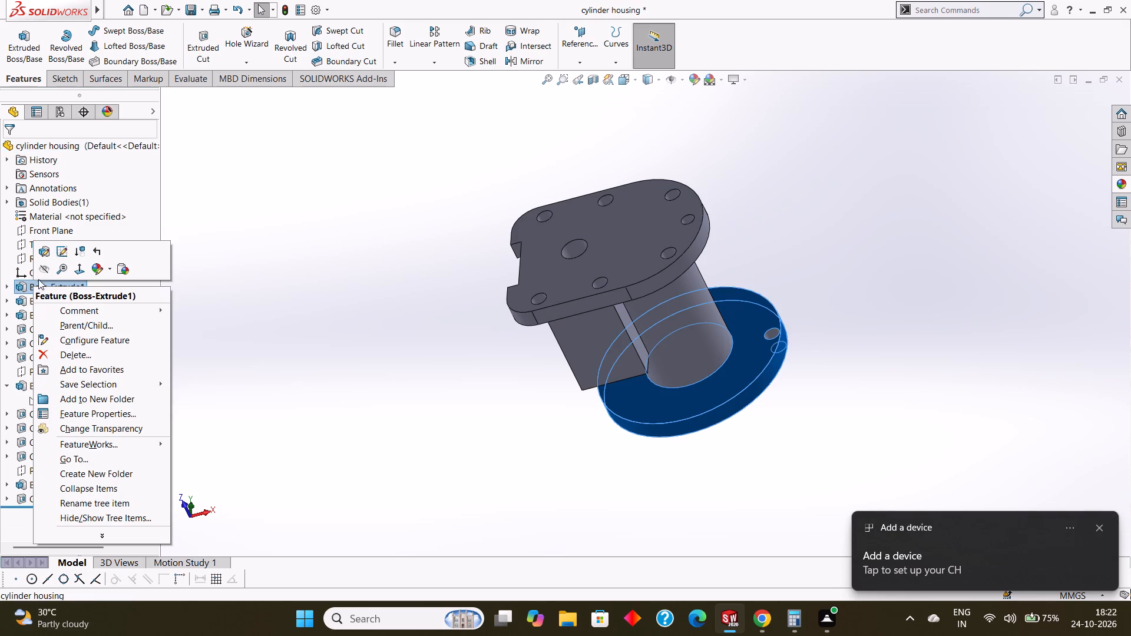
{"action": "left_click", "coordinate": [42, 257]}
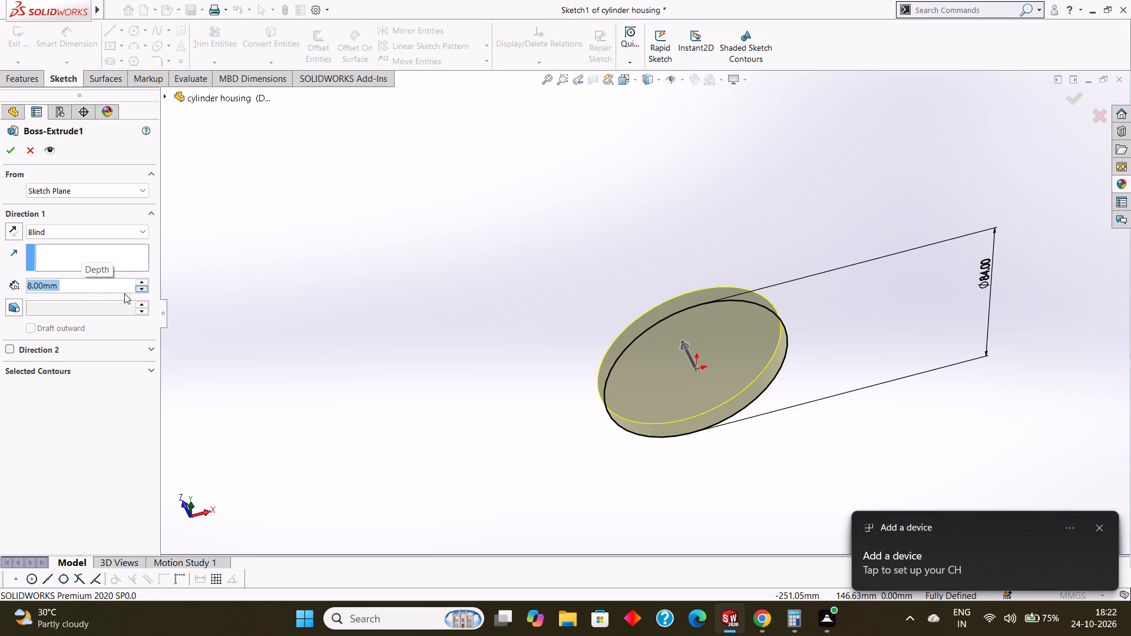
{"action": "left_click", "coordinate": [75, 284]}
{"action": "left_click_drag", "start_coordinate": [77, 285], "coordinate": [28, 276]}
{"action": "type", "text": "20"}
{"action": "key", "text": "Return"}
{"action": "left_click", "coordinate": [16, 152]}
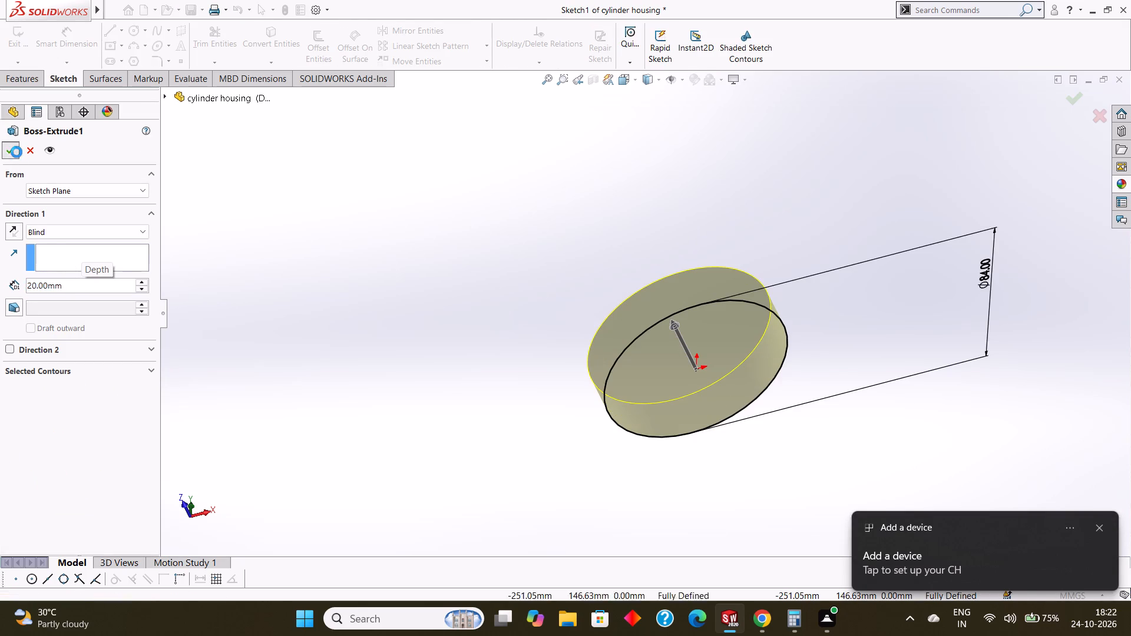
{"action": "left_click", "coordinate": [313, 222]}
Examine the round flange's thickness, its mounting hole and its junction with the cylindrical body from several angles.
{"action": "middle_click_drag", "start_coordinate": [332, 241], "coordinate": [381, 164]}
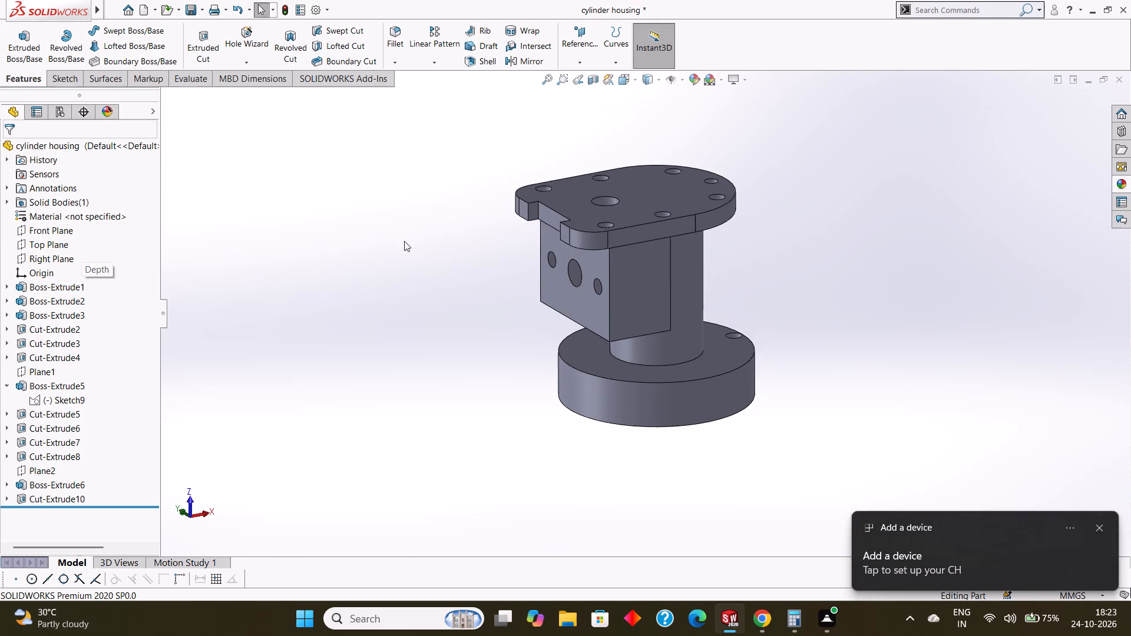
{"action": "middle_click_drag", "start_coordinate": [371, 228], "coordinate": [337, 265]}
{"action": "middle_click_drag", "start_coordinate": [451, 252], "coordinate": [442, 350]}
{"action": "middle_click_drag", "start_coordinate": [848, 267], "coordinate": [856, 295]}
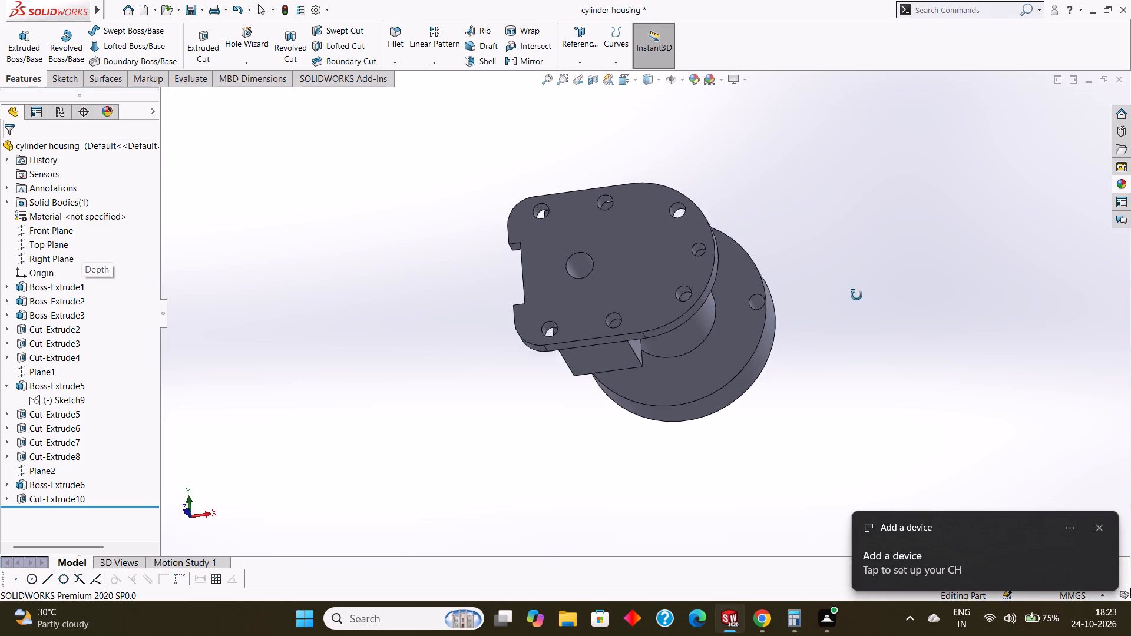
{"action": "middle_click_drag", "start_coordinate": [856, 295], "coordinate": [860, 312]}
{"action": "scroll", "coordinate": [767, 312], "scroll_direction": "down", "scroll_amount": 3}
{"action": "middle_click_drag", "start_coordinate": [770, 309], "coordinate": [759, 217]}
{"action": "scroll", "coordinate": [781, 289], "scroll_direction": "up", "scroll_amount": 1}
{"action": "middle_click_drag", "start_coordinate": [784, 299], "coordinate": [791, 273]}
{"action": "scroll", "coordinate": [791, 283], "scroll_direction": "up", "scroll_amount": 1}
{"action": "middle_click_drag", "start_coordinate": [791, 283], "coordinate": [763, 249]}
{"action": "middle_click_drag", "start_coordinate": [763, 277], "coordinate": [786, 320]}
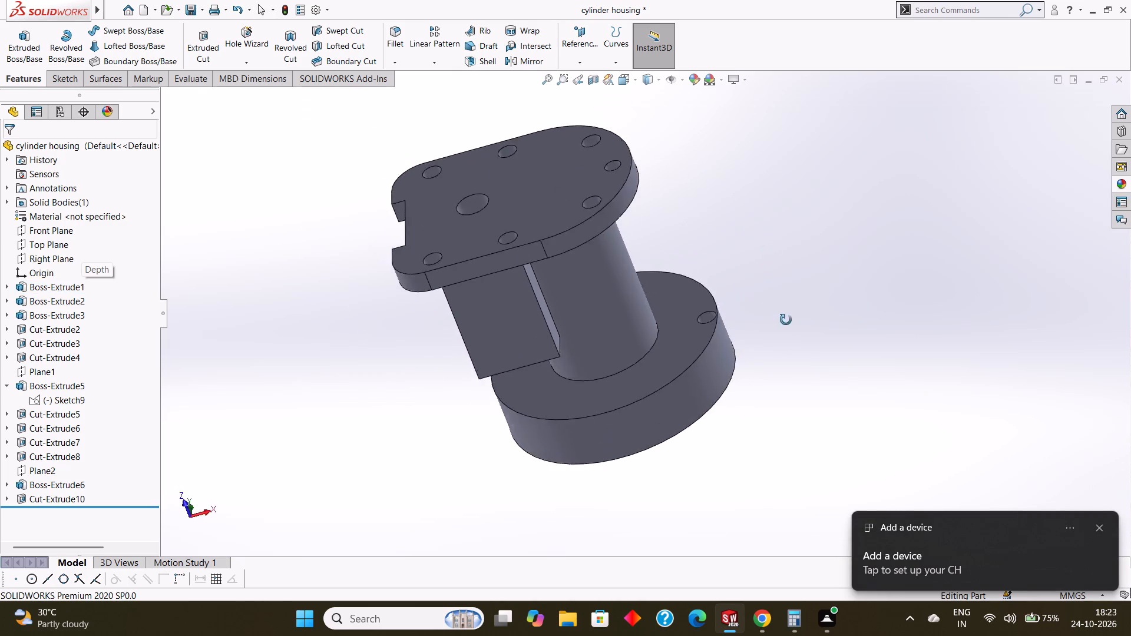
{"action": "middle_click_drag", "start_coordinate": [786, 320], "coordinate": [783, 287]}
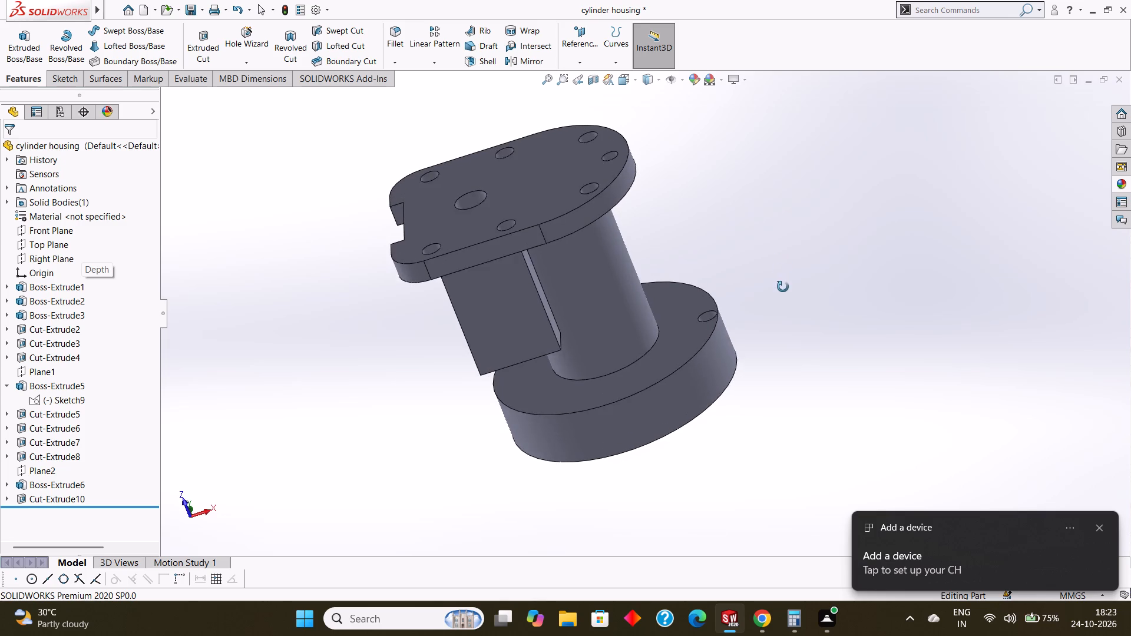
{"action": "middle_click_drag", "start_coordinate": [783, 287], "coordinate": [780, 297]}
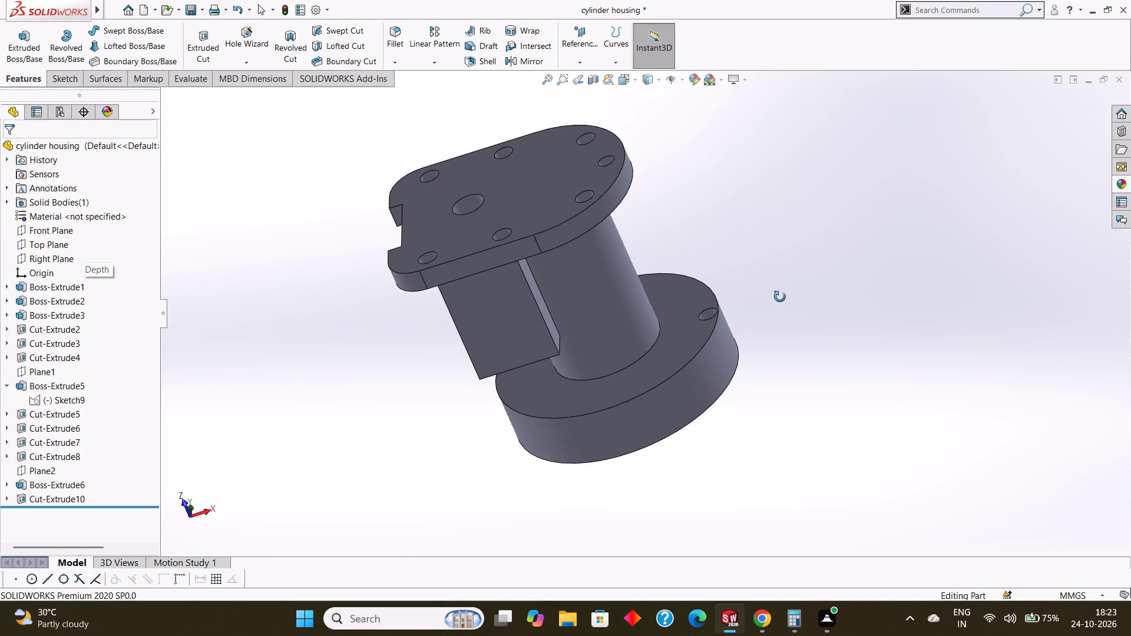
{"action": "middle_click_drag", "start_coordinate": [780, 297], "coordinate": [773, 283]}
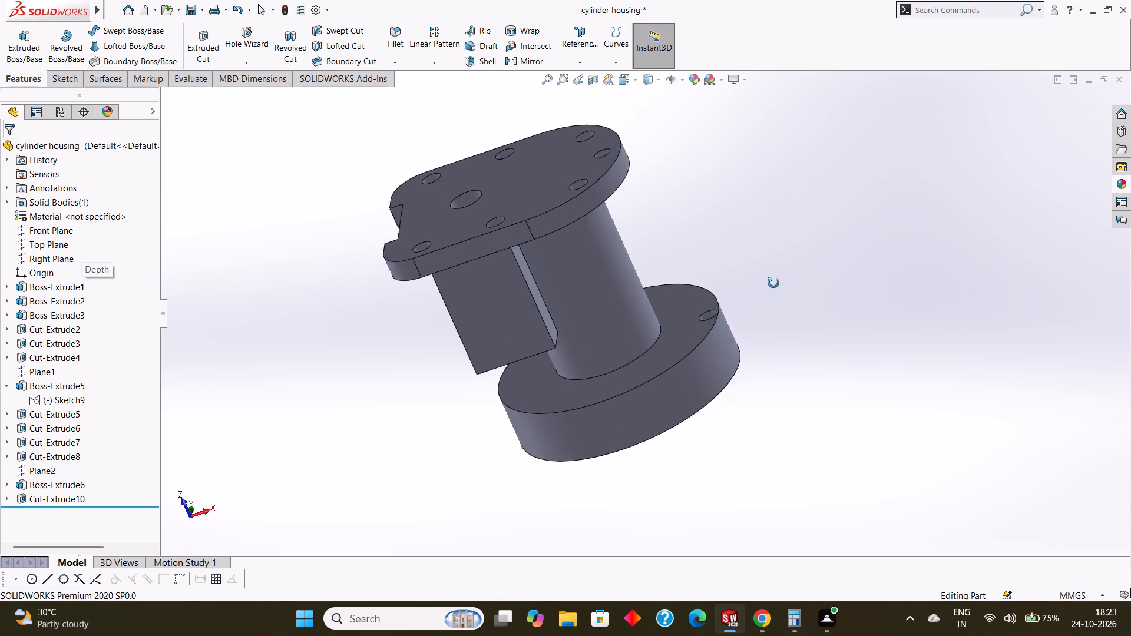
{"action": "middle_click_drag", "start_coordinate": [773, 283], "coordinate": [806, 256]}
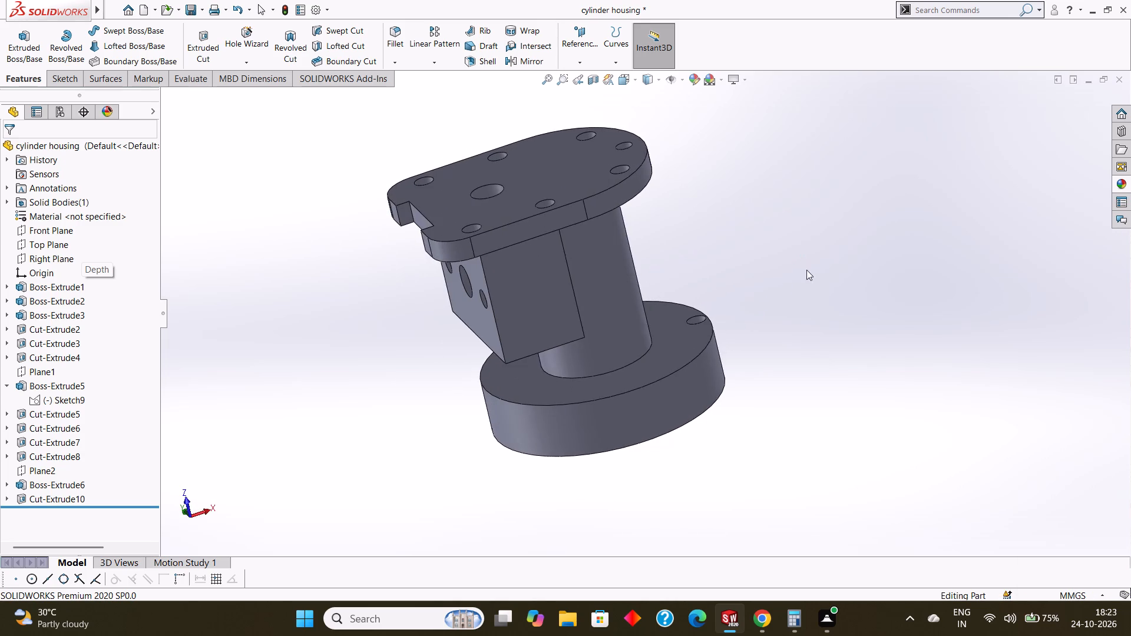
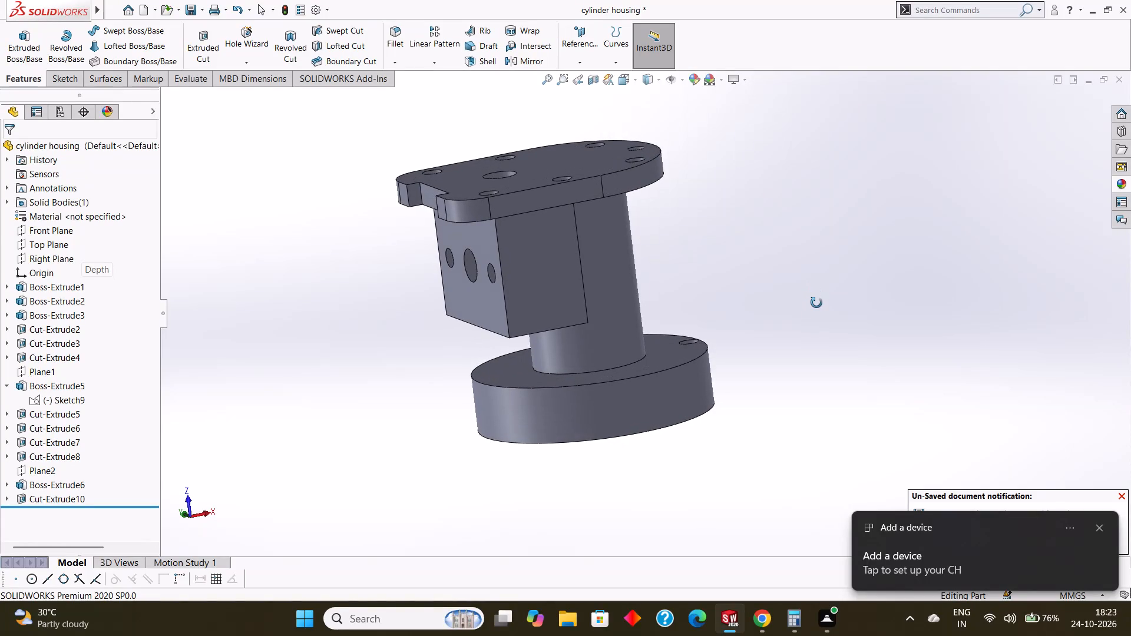
Open a sketch on the round flange's body-side face and draw a circle about 12.4 mm in diameter concentric with its mounting hole.
{"action": "middle_click_drag", "start_coordinate": [811, 399], "coordinate": [780, 402]}
{"action": "middle_click_drag", "start_coordinate": [786, 342], "coordinate": [795, 345]}
{"action": "scroll", "coordinate": [707, 299], "scroll_direction": "down", "scroll_amount": 2}
{"action": "scroll", "coordinate": [723, 299], "scroll_direction": "up", "scroll_amount": 1}
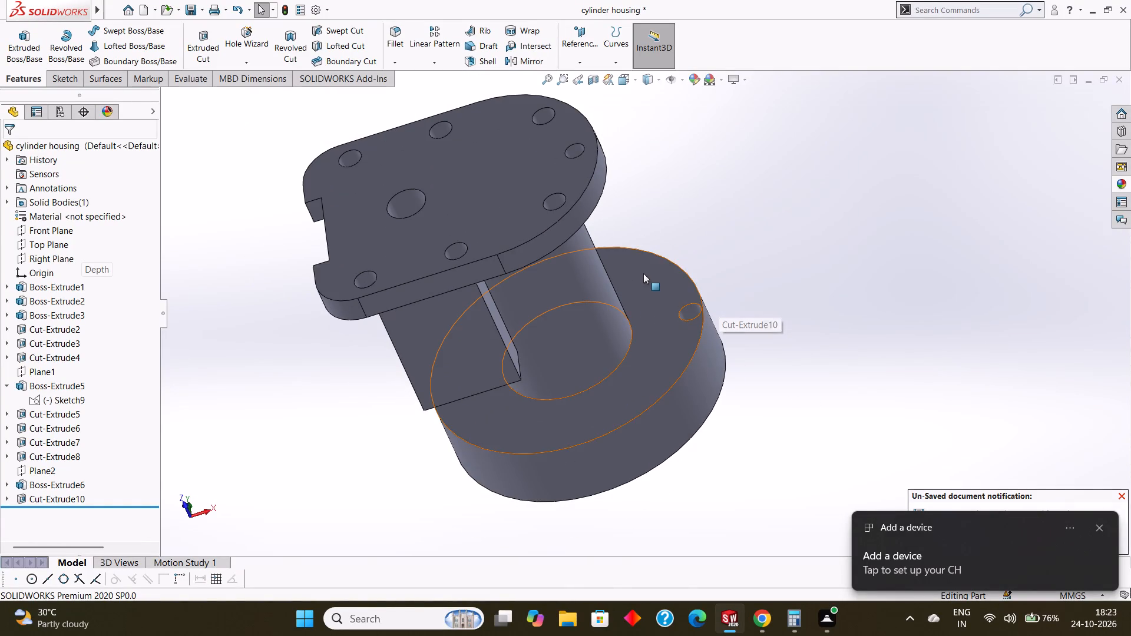
{"action": "left_click", "coordinate": [643, 271]}
{"action": "left_click", "coordinate": [698, 240]}
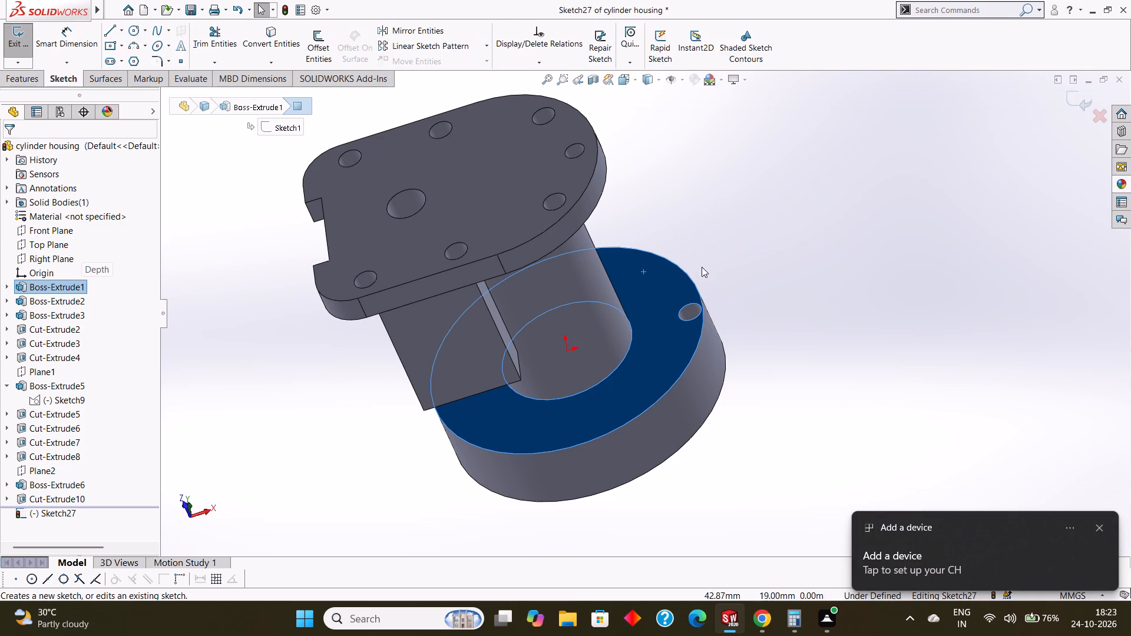
{"action": "key", "text": "ctrl+8"}
{"action": "key", "text": "Escape"}
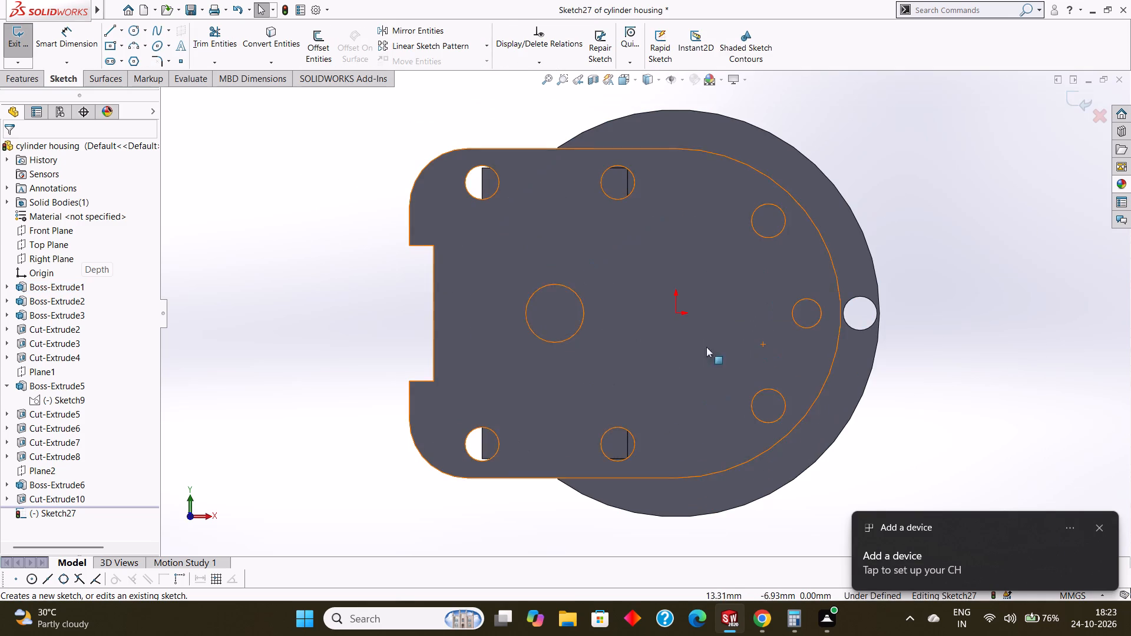
{"action": "left_click", "coordinate": [137, 29]}
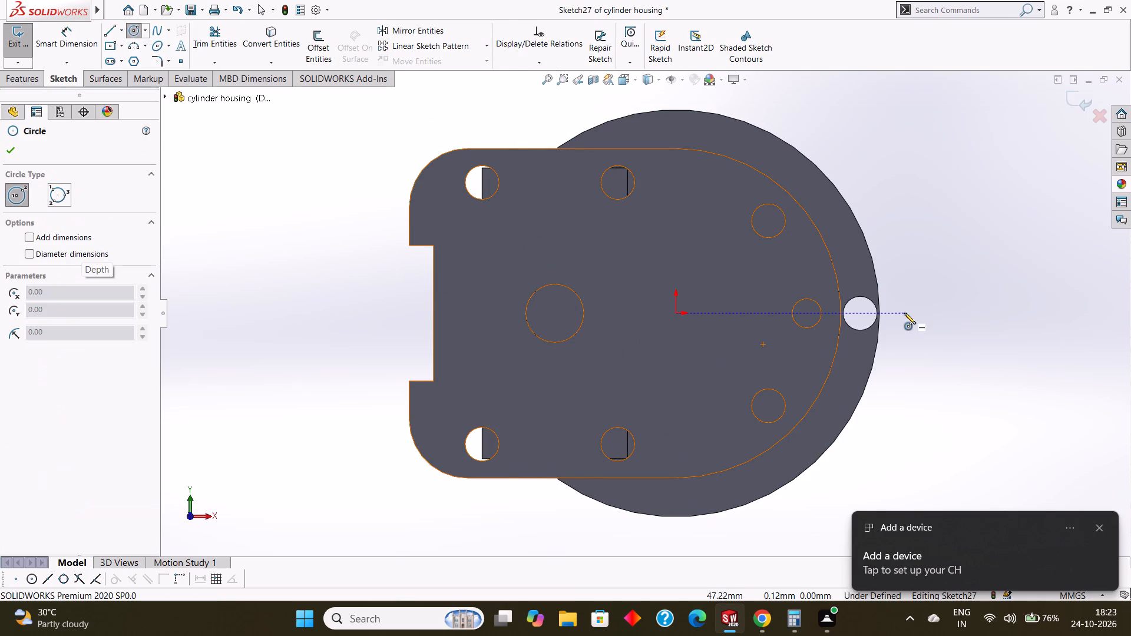
{"action": "left_click_drag", "start_coordinate": [860, 313], "coordinate": [873, 340]}
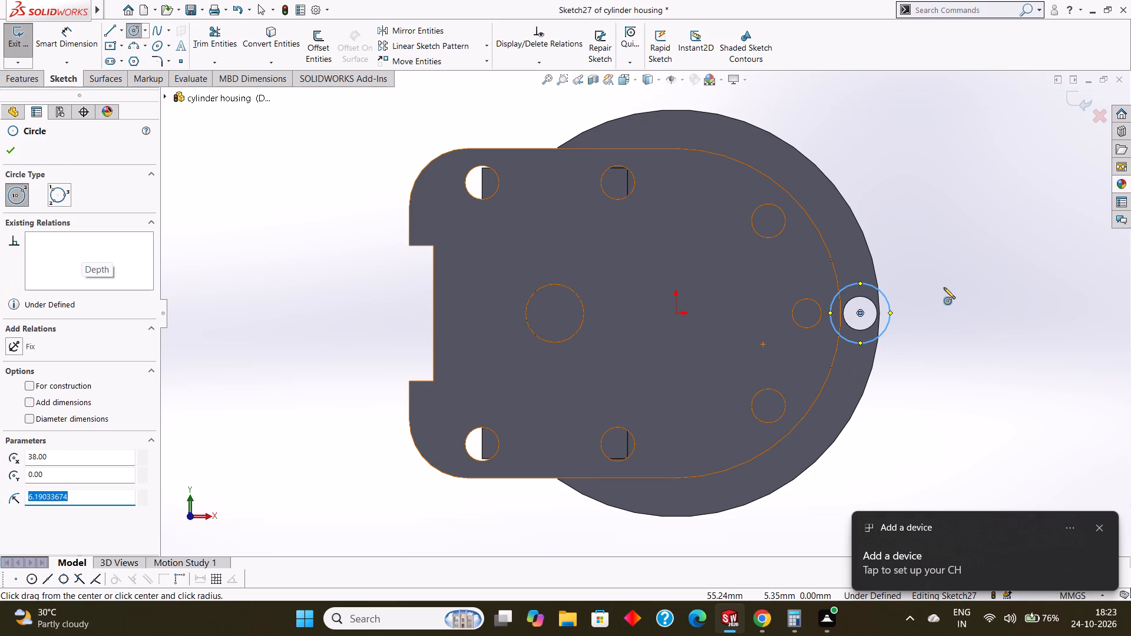
{"action": "key", "text": "Escape"}
Dimension the circle around the mounting hole to a diameter of 15 mm.
{"action": "left_click", "coordinate": [80, 34]}
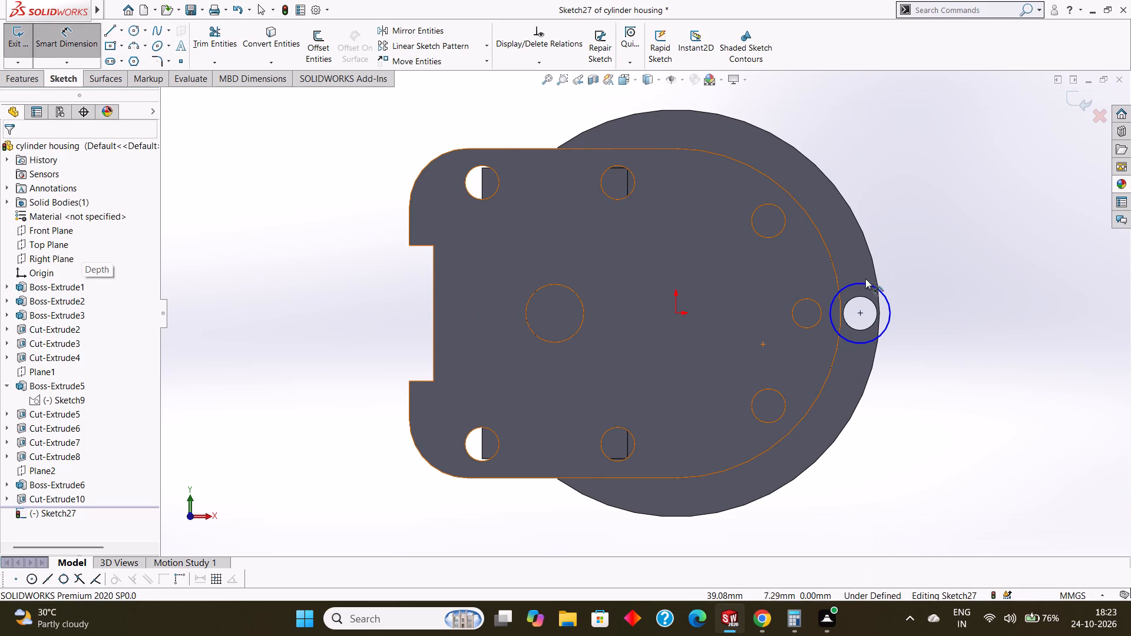
{"action": "left_click", "coordinate": [864, 281]}
{"action": "left_click", "coordinate": [949, 329]}
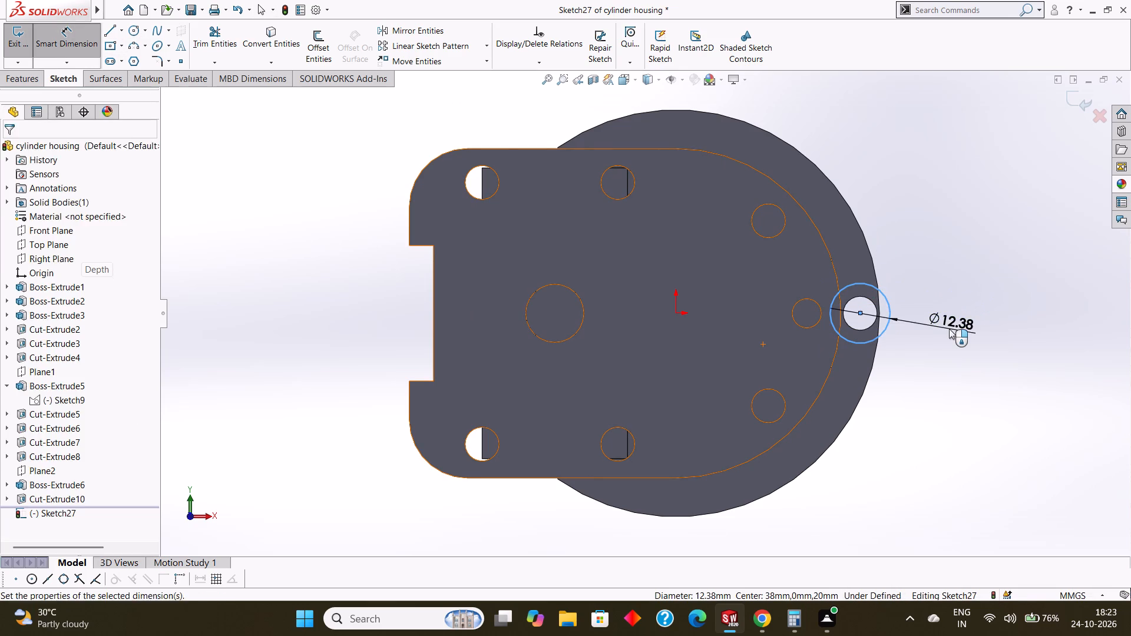
{"action": "key", "text": "BackSpace"}
{"action": "type", "text": "15"}
{"action": "key", "text": "Return"}
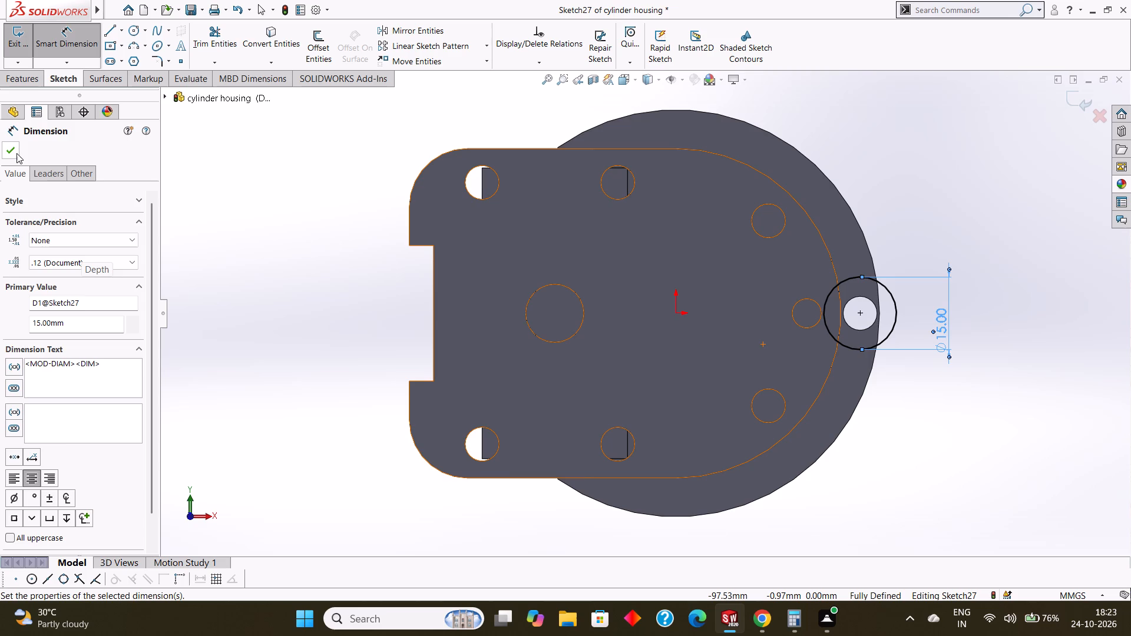
{"action": "left_click", "coordinate": [16, 153]}
Examine how the circle around the mounting hole sits against the round flange's rim and the cylindrical body.
{"action": "middle_click_drag", "start_coordinate": [943, 440], "coordinate": [941, 356]}
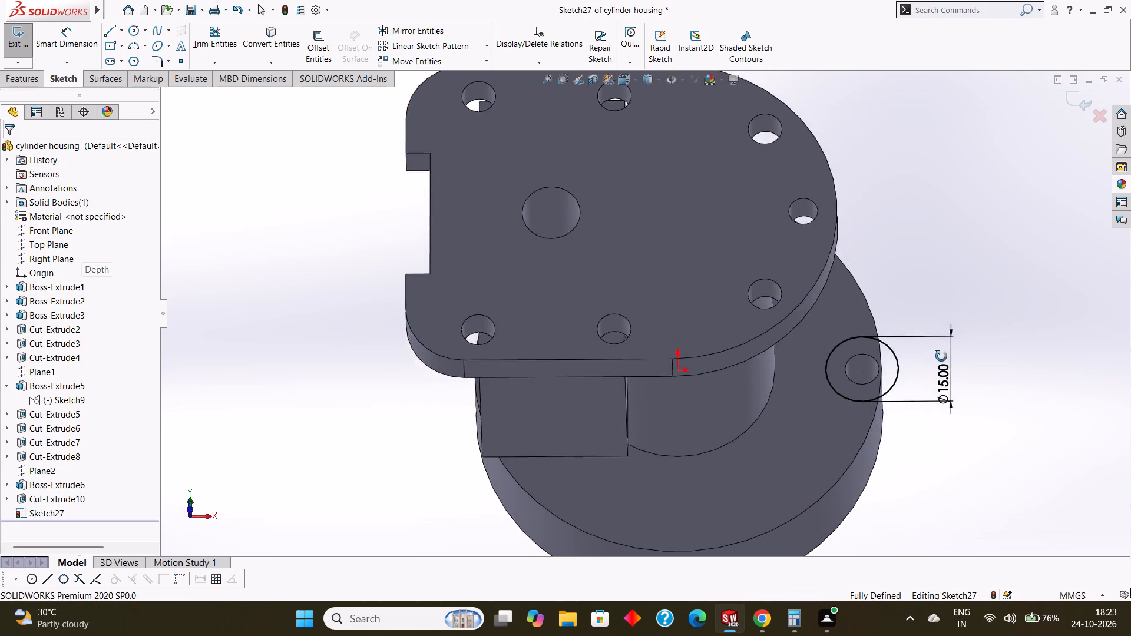
{"action": "middle_click_drag", "start_coordinate": [941, 356], "coordinate": [937, 304]}
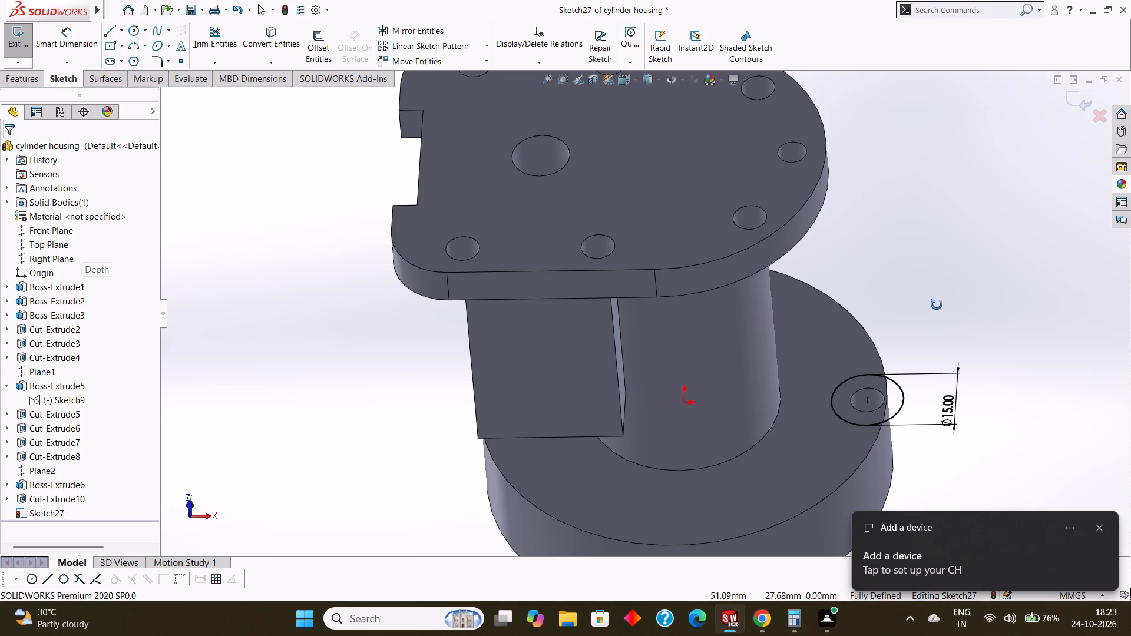
{"action": "middle_click_drag", "start_coordinate": [937, 304], "coordinate": [940, 299]}
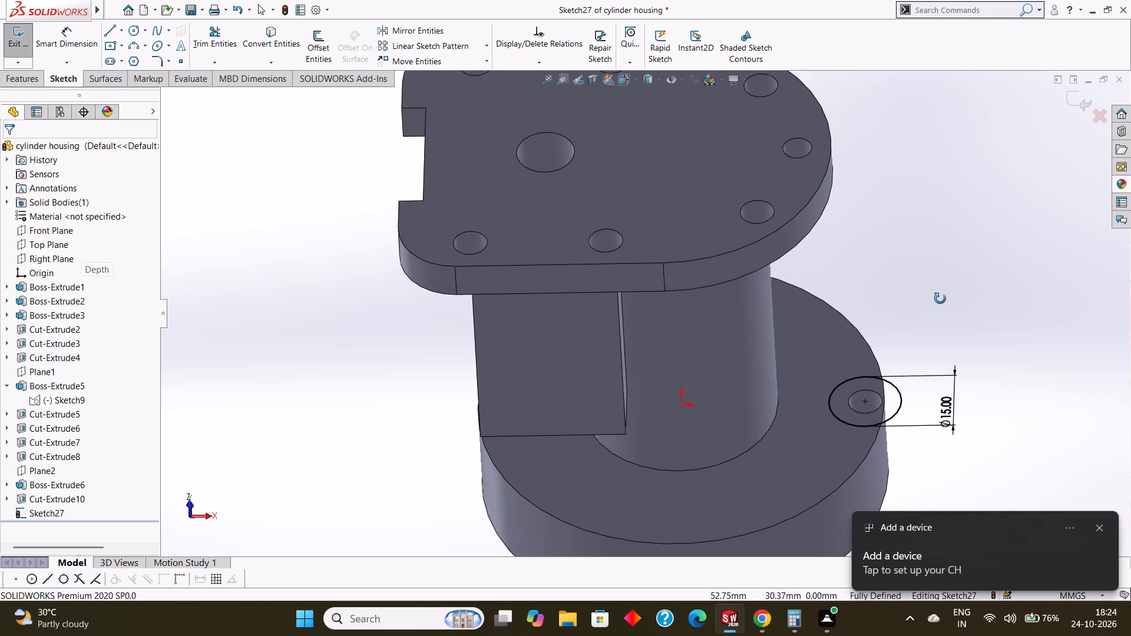
{"action": "middle_click_drag", "start_coordinate": [940, 299], "coordinate": [947, 273]}
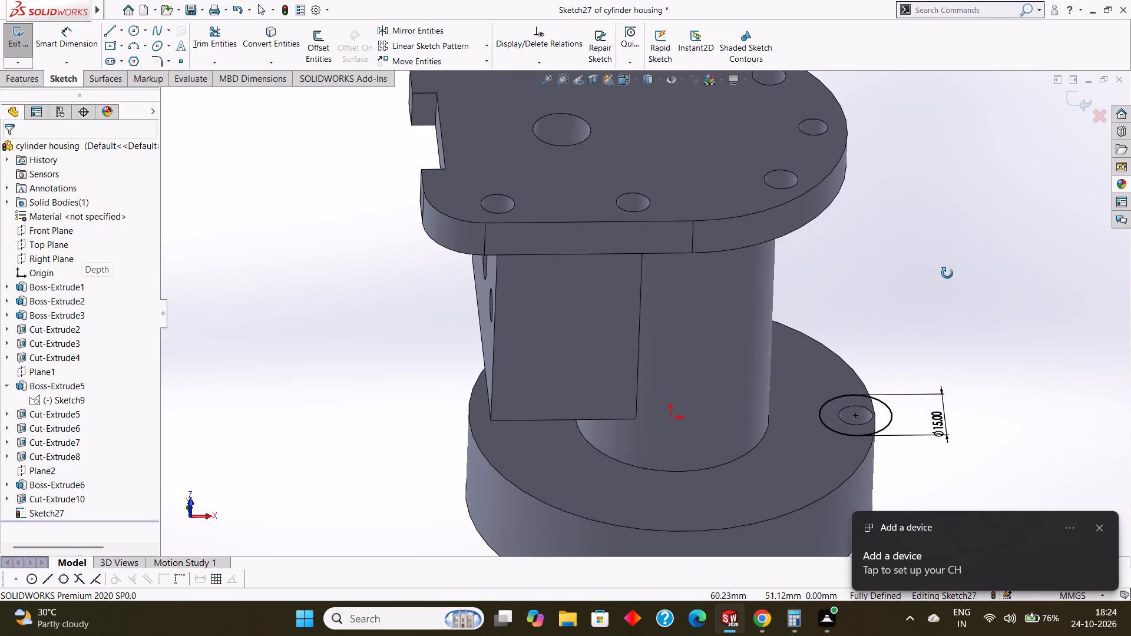
{"action": "middle_click_drag", "start_coordinate": [947, 273], "coordinate": [947, 270]}
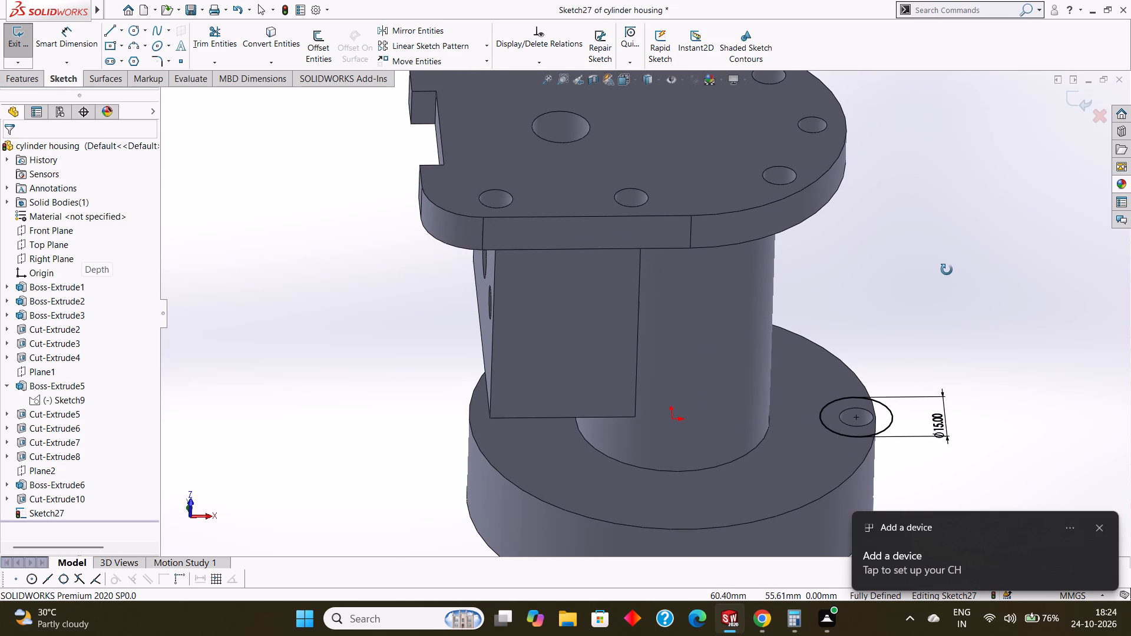
{"action": "middle_click_drag", "start_coordinate": [947, 270], "coordinate": [946, 270]}
{"action": "middle_click_drag", "start_coordinate": [946, 270], "coordinate": [941, 257]}
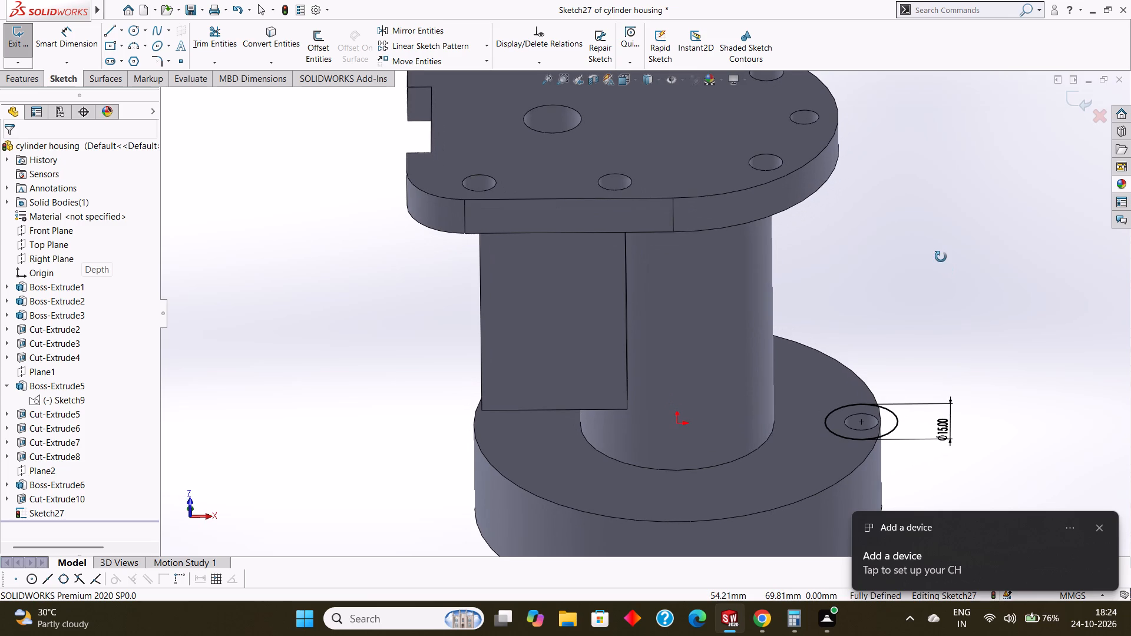
{"action": "middle_click_drag", "start_coordinate": [941, 257], "coordinate": [939, 257]}
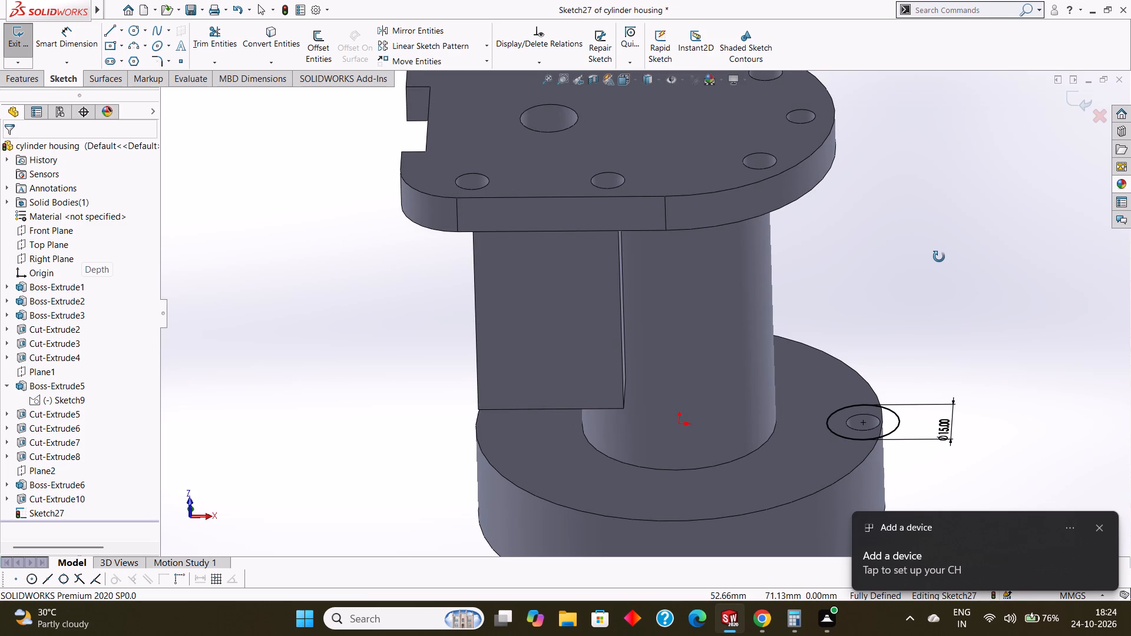
{"action": "middle_click_drag", "start_coordinate": [939, 257], "coordinate": [939, 264]}
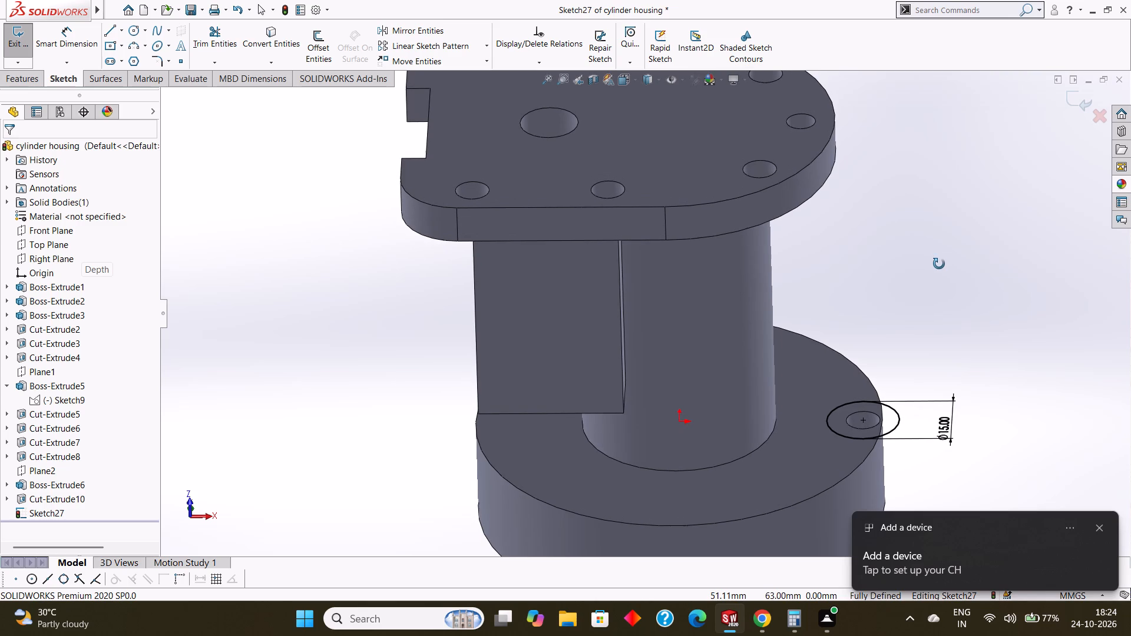
{"action": "middle_click_drag", "start_coordinate": [939, 264], "coordinate": [939, 261]}
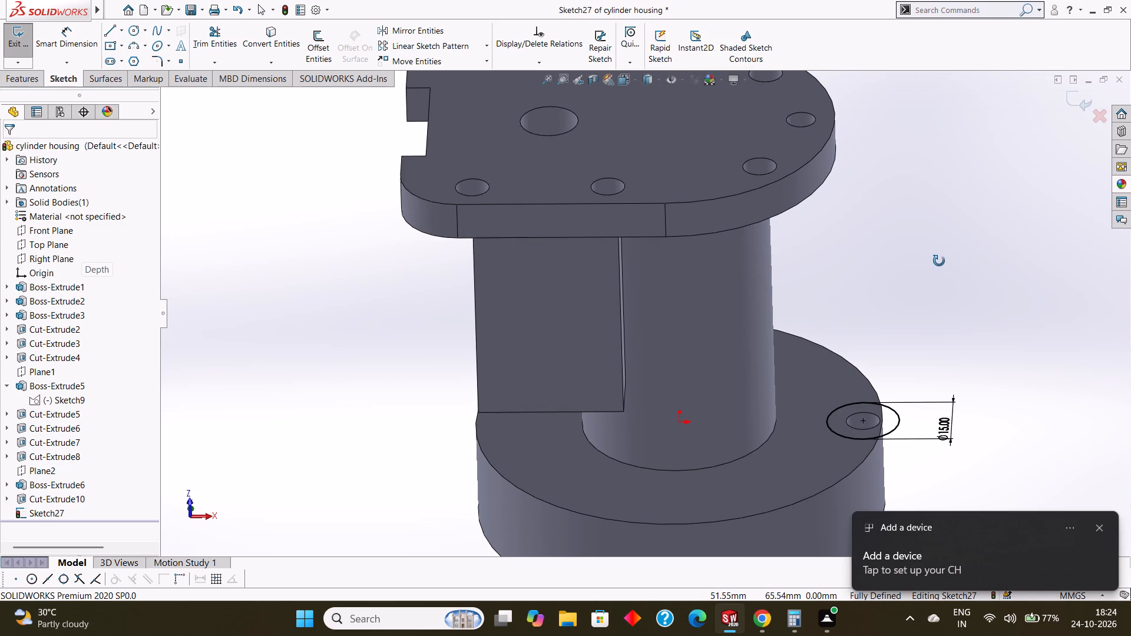
{"action": "middle_click_drag", "start_coordinate": [939, 261], "coordinate": [941, 265]}
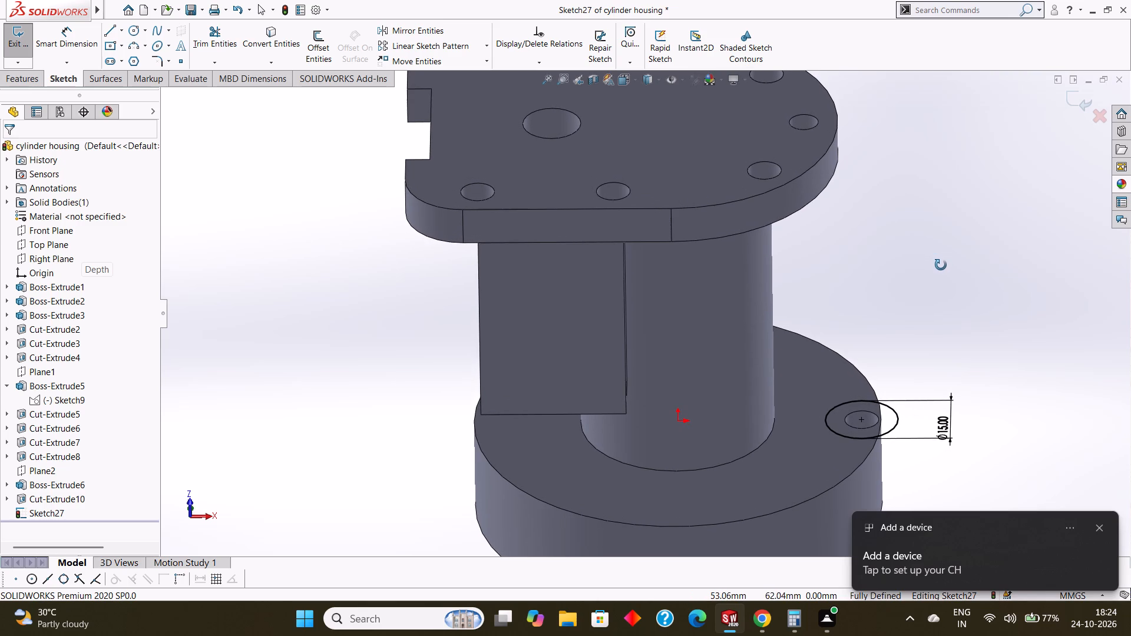
{"action": "middle_click_drag", "start_coordinate": [941, 265], "coordinate": [939, 255]}
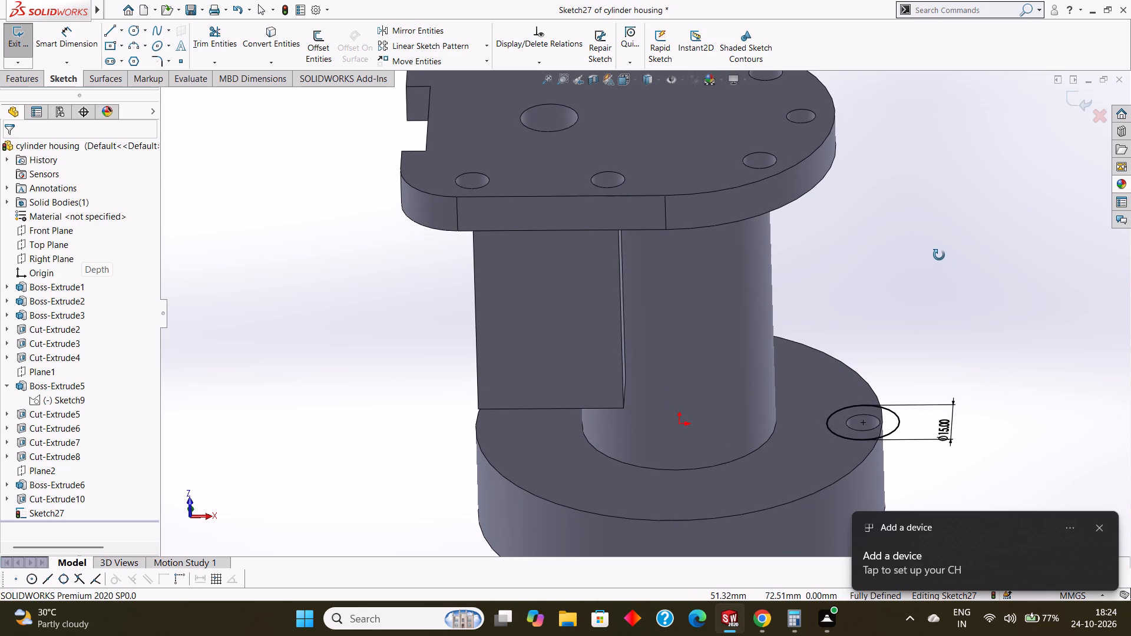
{"action": "middle_click_drag", "start_coordinate": [939, 255], "coordinate": [939, 261]}
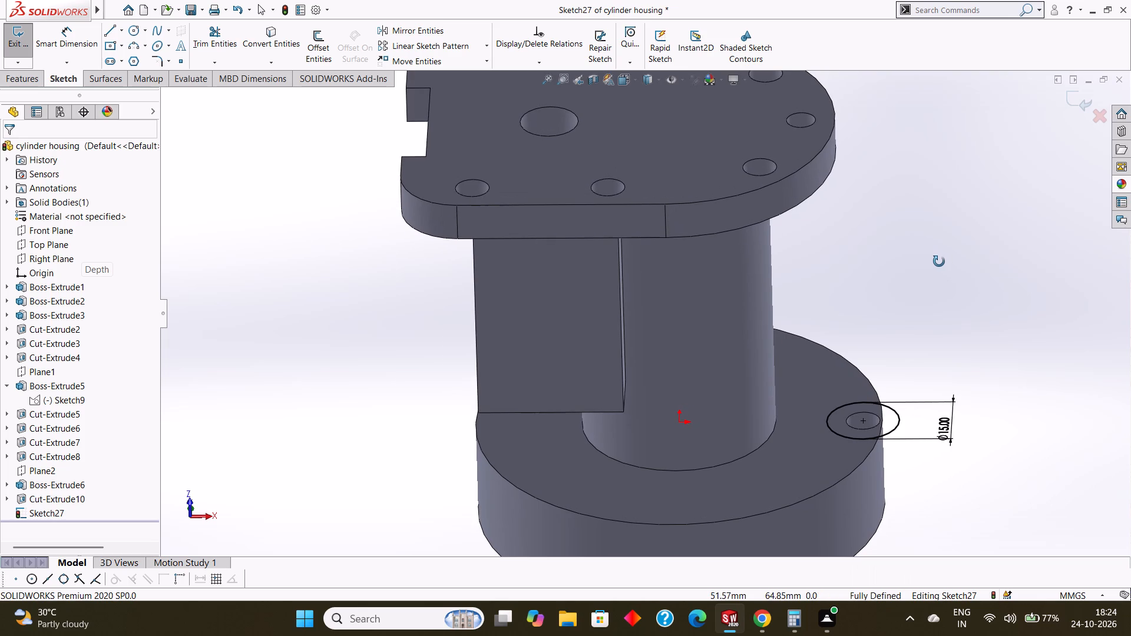
{"action": "middle_click_drag", "start_coordinate": [939, 261], "coordinate": [940, 265]}
{"action": "middle_click_drag", "start_coordinate": [940, 265], "coordinate": [940, 258]}
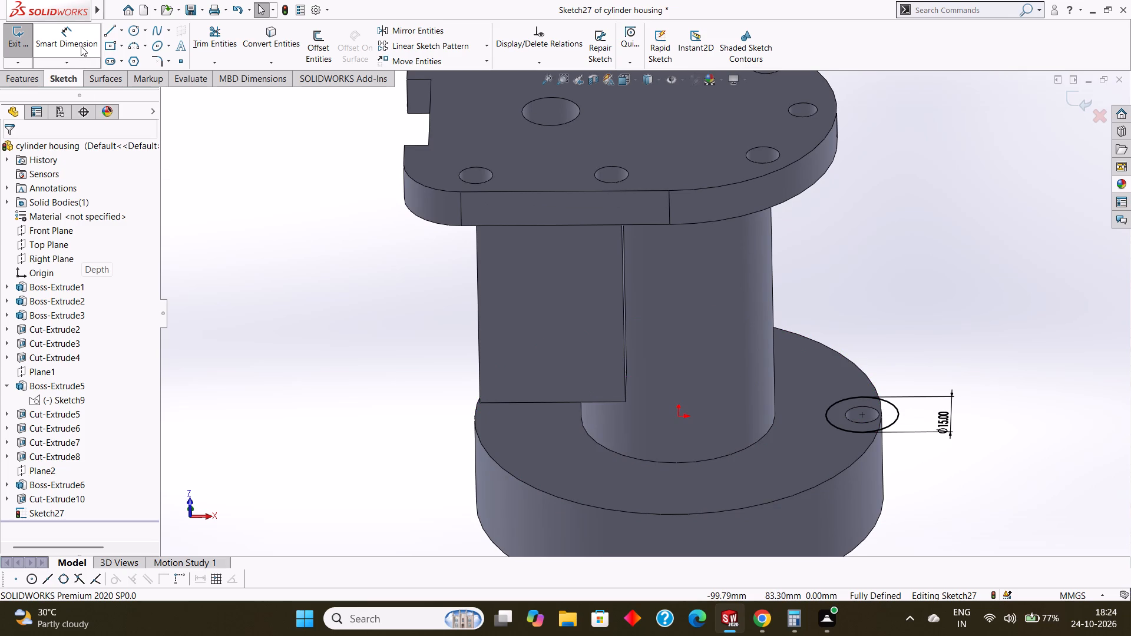
Extrude the 15 mm circle as a merged boss, Through All, with the direction reversed through the flange thickness.
{"action": "left_click", "coordinate": [26, 76]}
{"action": "left_click", "coordinate": [28, 48]}
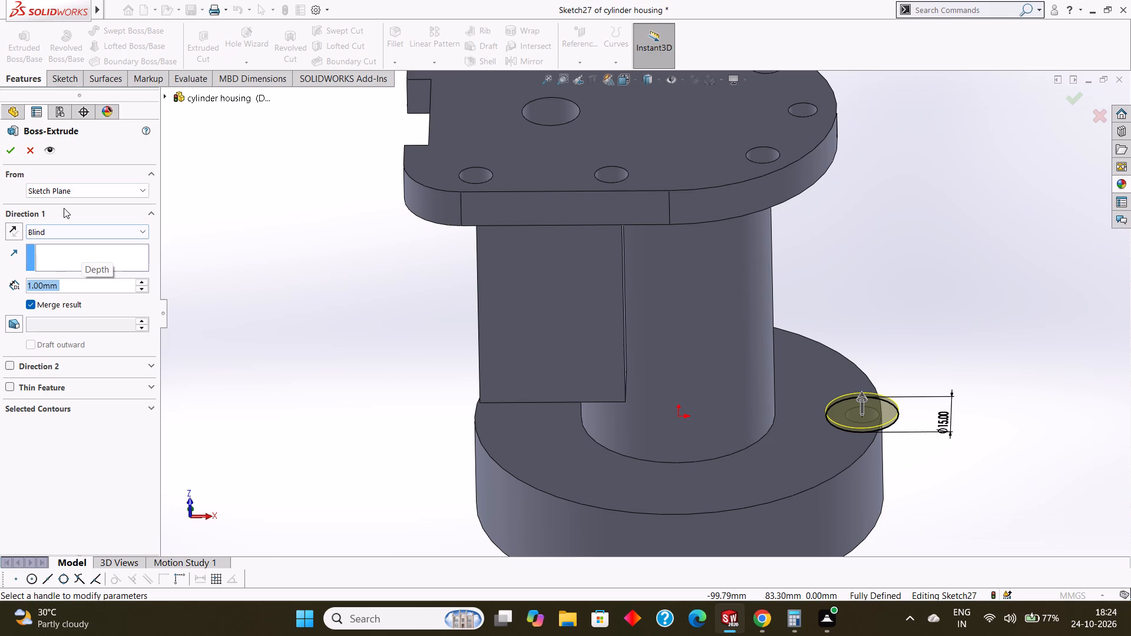
{"action": "left_click", "coordinate": [55, 229]}
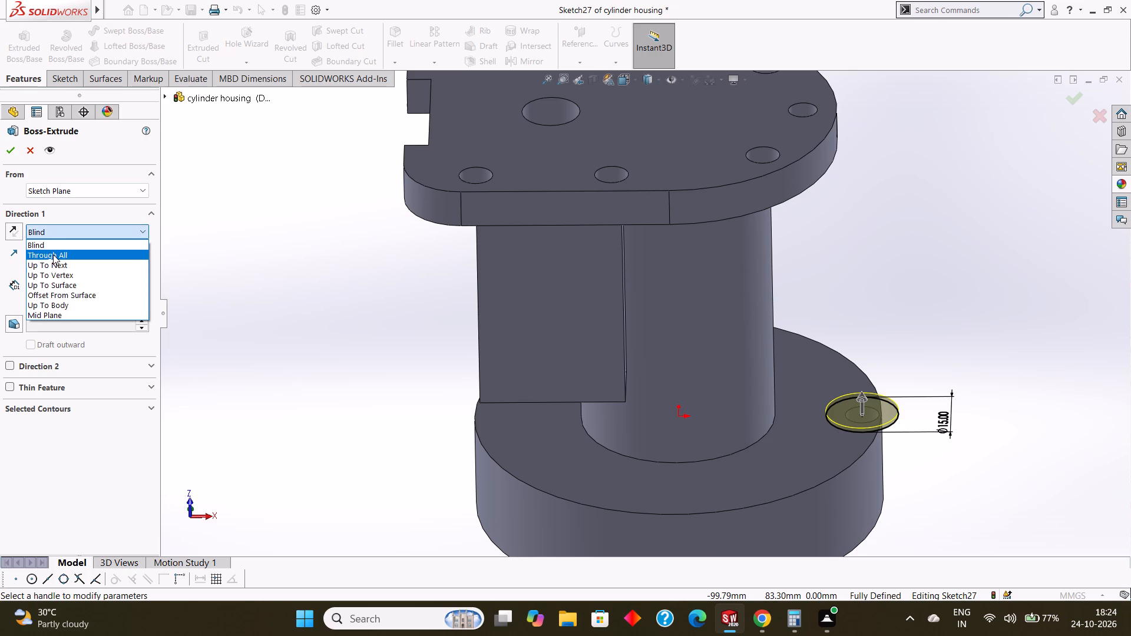
{"action": "left_click", "coordinate": [55, 259]}
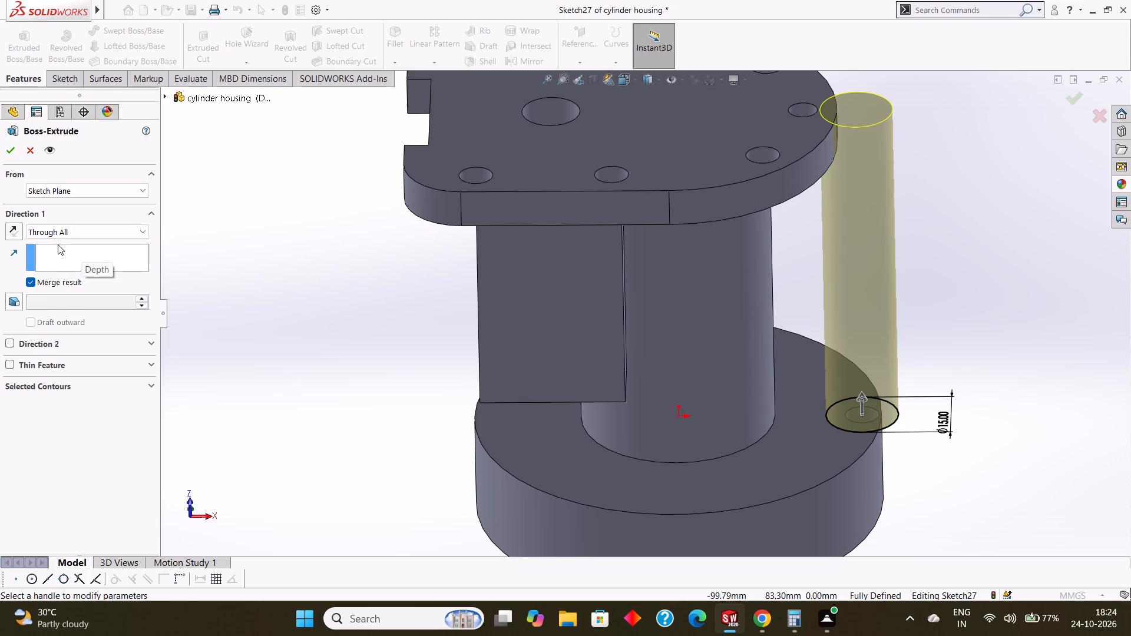
{"action": "left_click", "coordinate": [15, 227]}
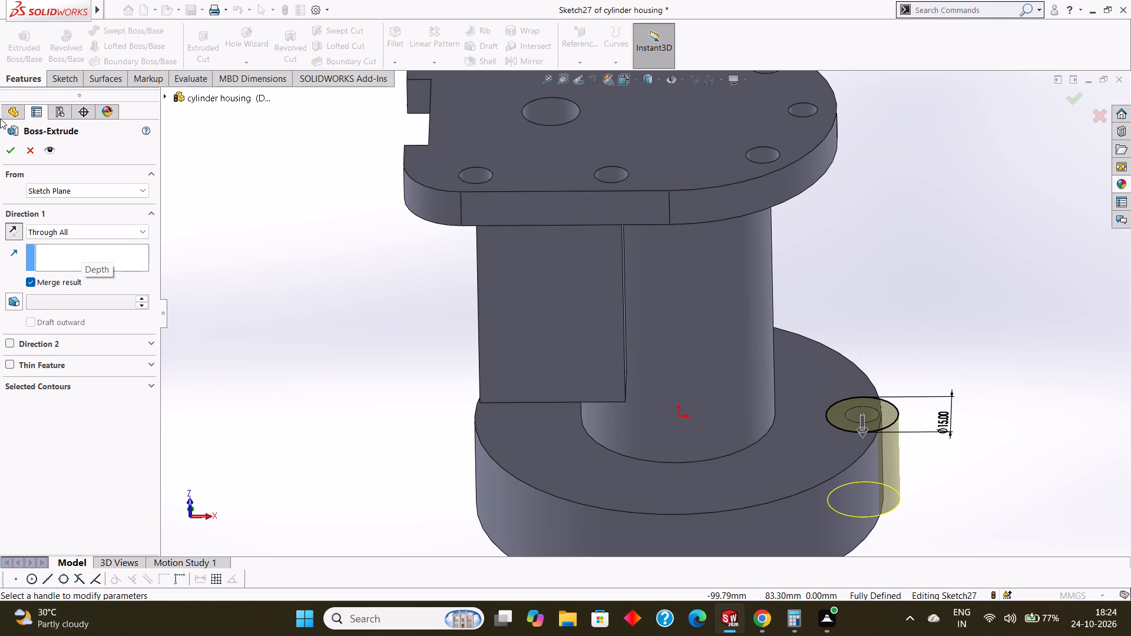
{"action": "left_click", "coordinate": [12, 145]}
{"action": "left_click", "coordinate": [297, 228]}
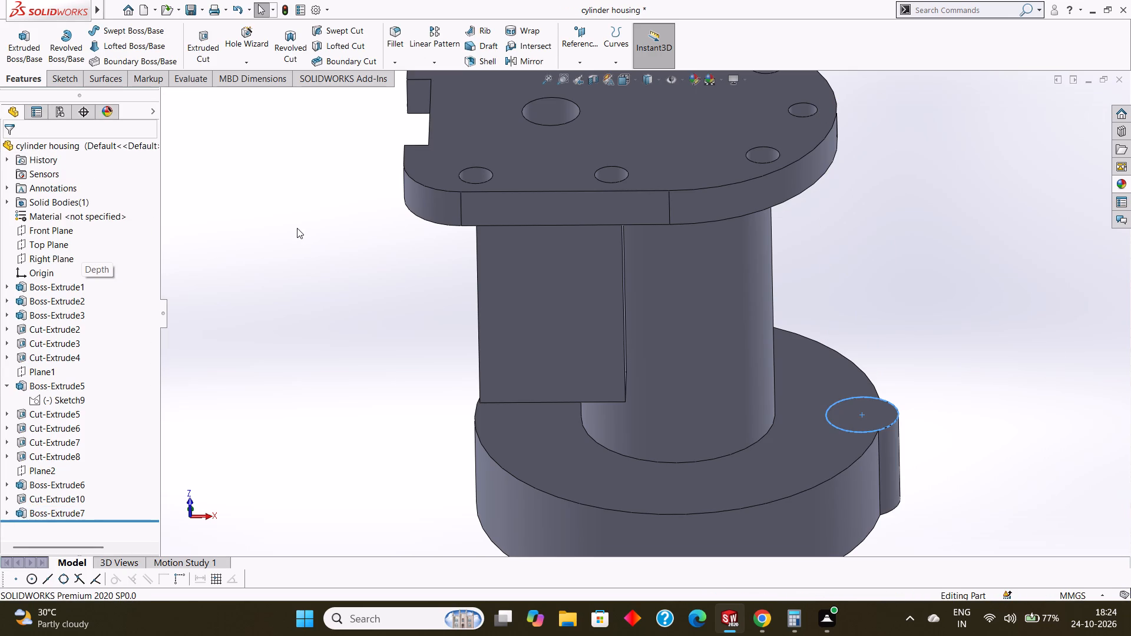
Open a new sketch on the same flange face and draw a circle of 7 mm radius concentric with the lug.
{"action": "middle_click_drag", "start_coordinate": [1130, 467], "coordinate": [1130, 494]}
{"action": "middle_click_drag", "start_coordinate": [1066, 412], "coordinate": [1059, 459]}
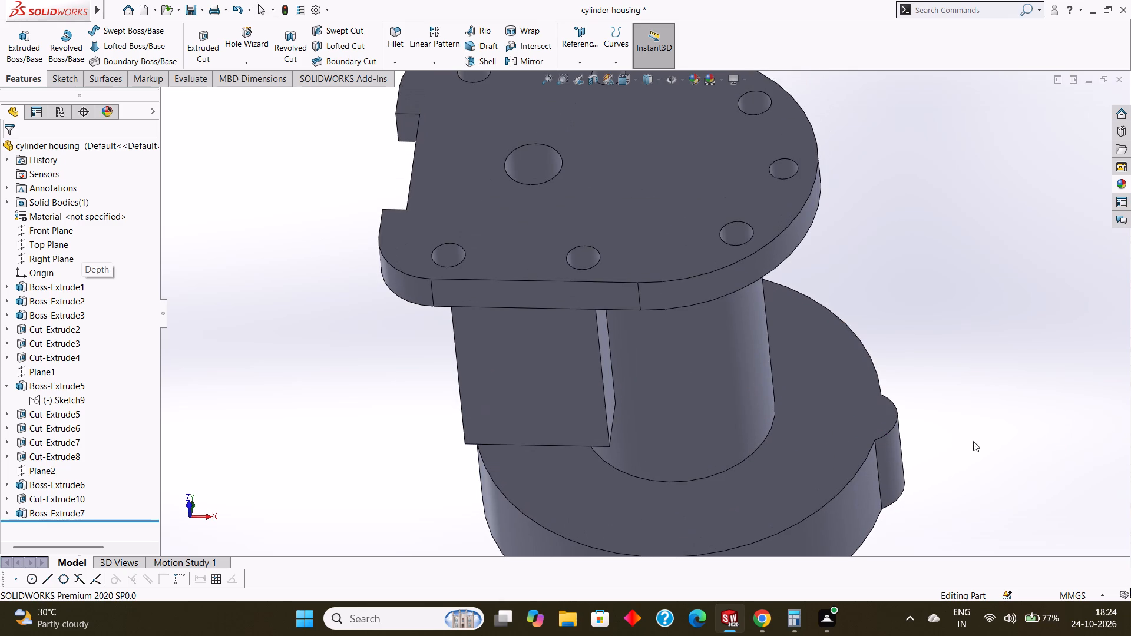
{"action": "left_click", "coordinate": [868, 409]}
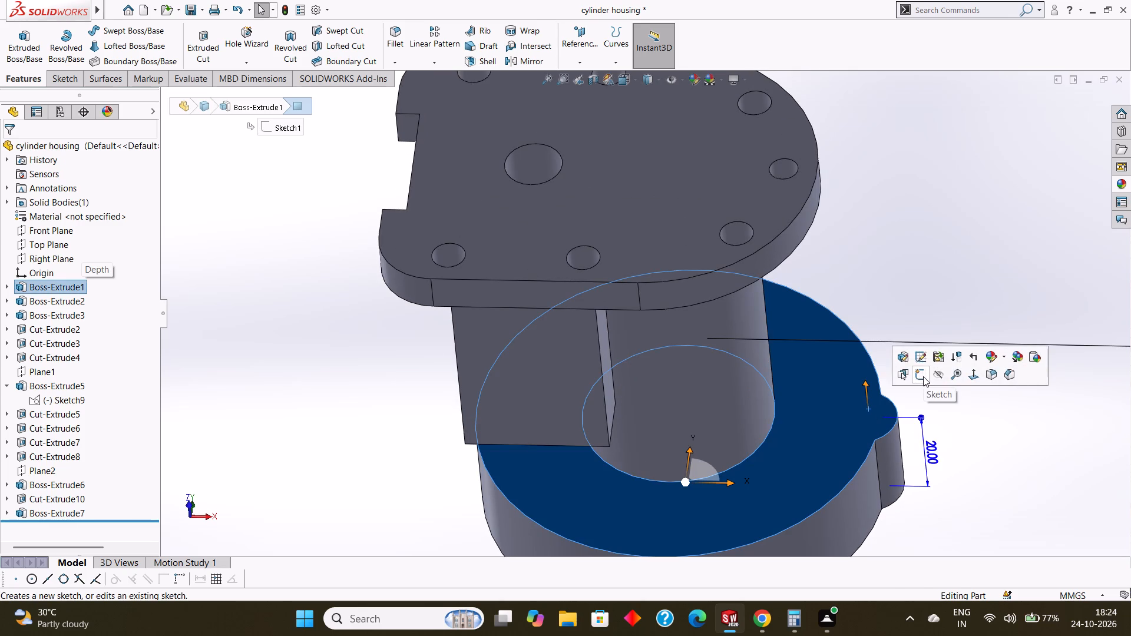
{"action": "left_click", "coordinate": [923, 376]}
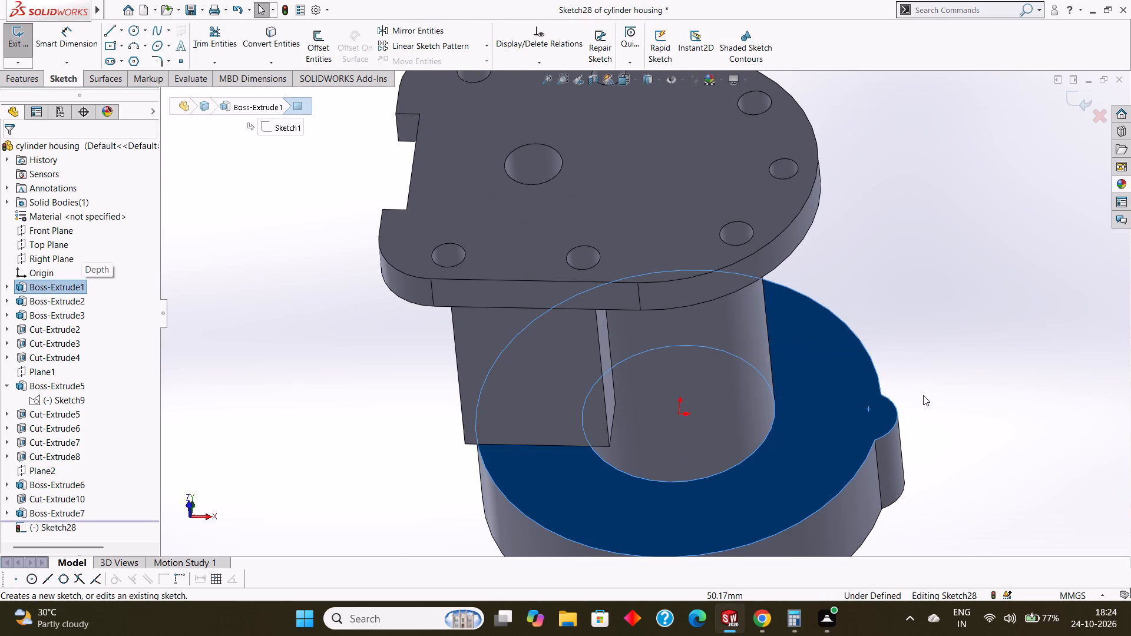
{"action": "key", "text": "ctrl+8"}
{"action": "key", "text": "Escape"}
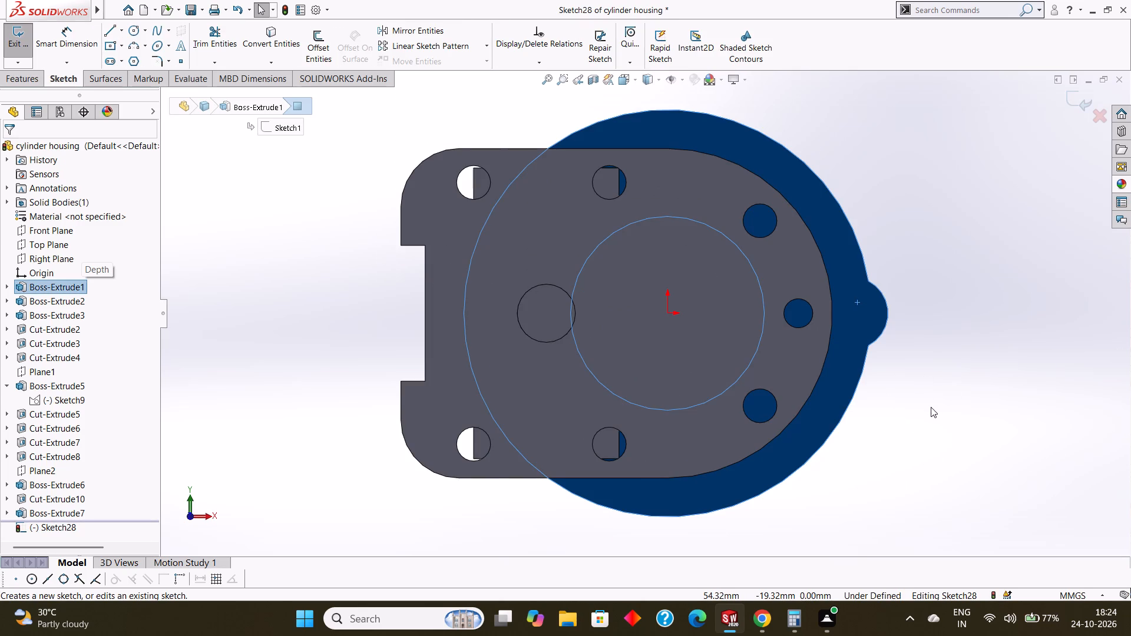
{"action": "left_click", "coordinate": [140, 31]}
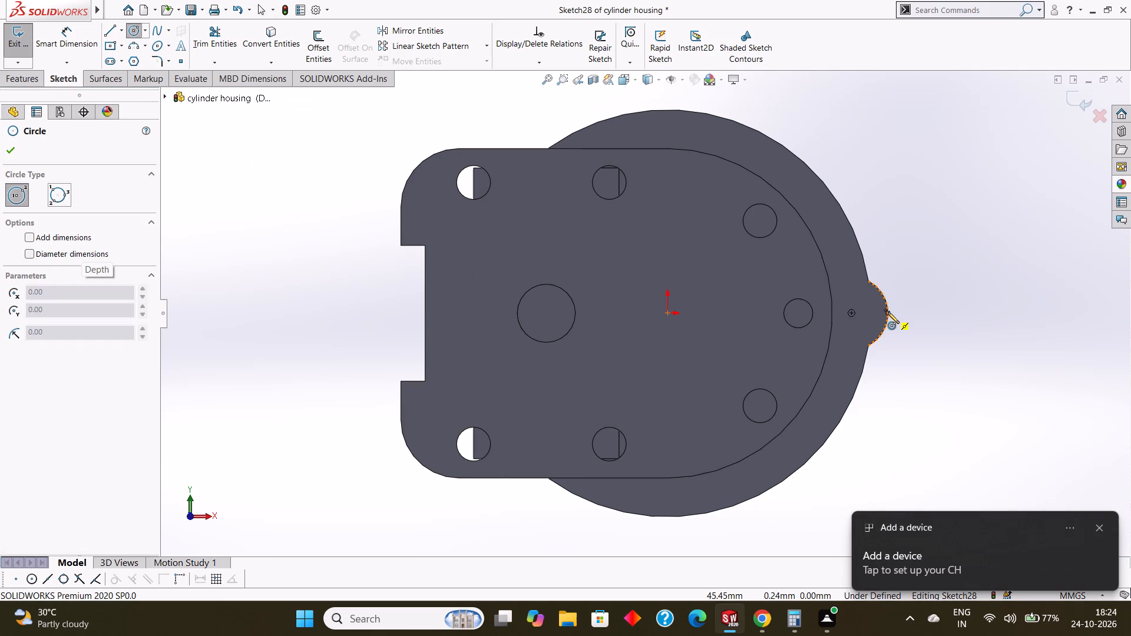
{"action": "left_click_drag", "start_coordinate": [852, 312], "coordinate": [863, 326]}
{"action": "key", "text": "BackSpace"}
{"action": "key", "text": "7"}
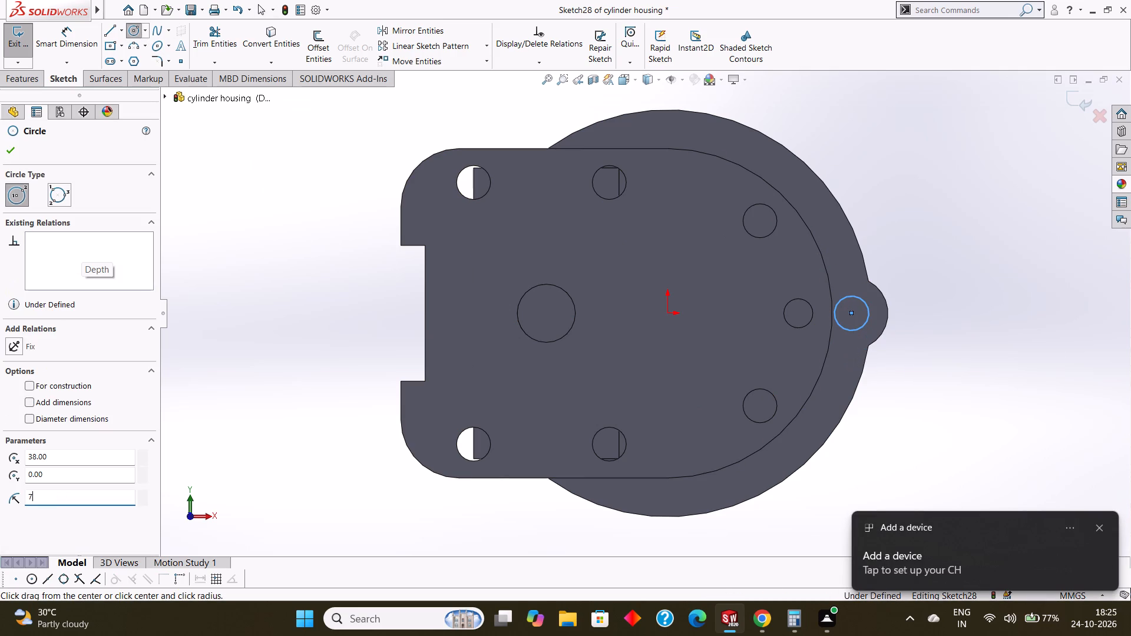
{"action": "key", "text": "Return"}
{"action": "key", "text": "Escape"}
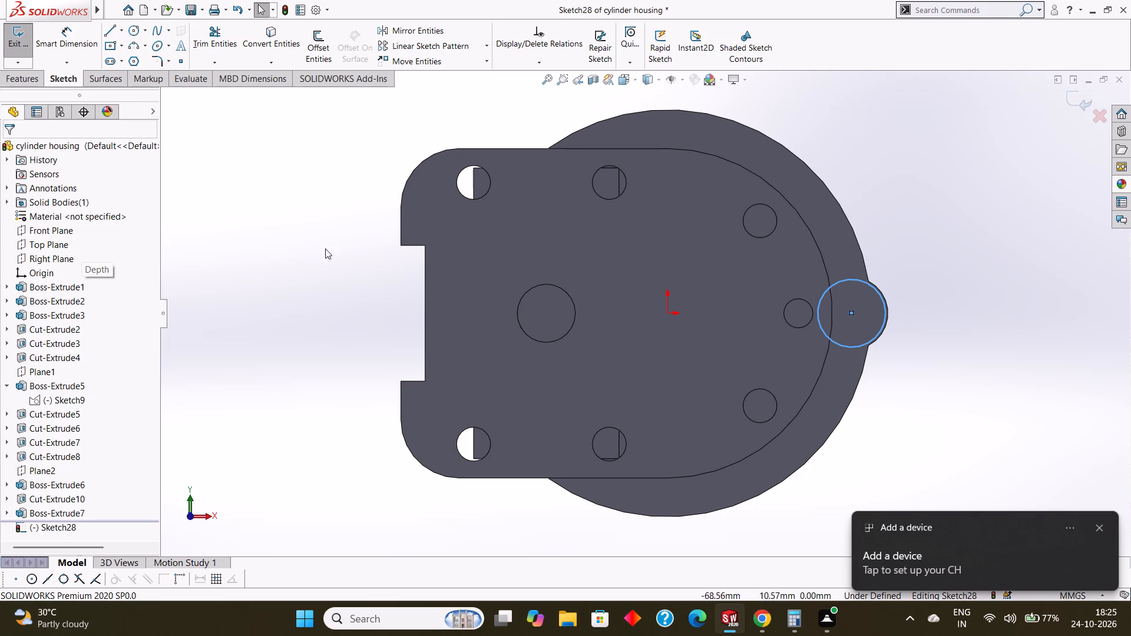
Dimension the circle on the lug to a diameter of 7 mm.
{"action": "left_click", "coordinate": [65, 46]}
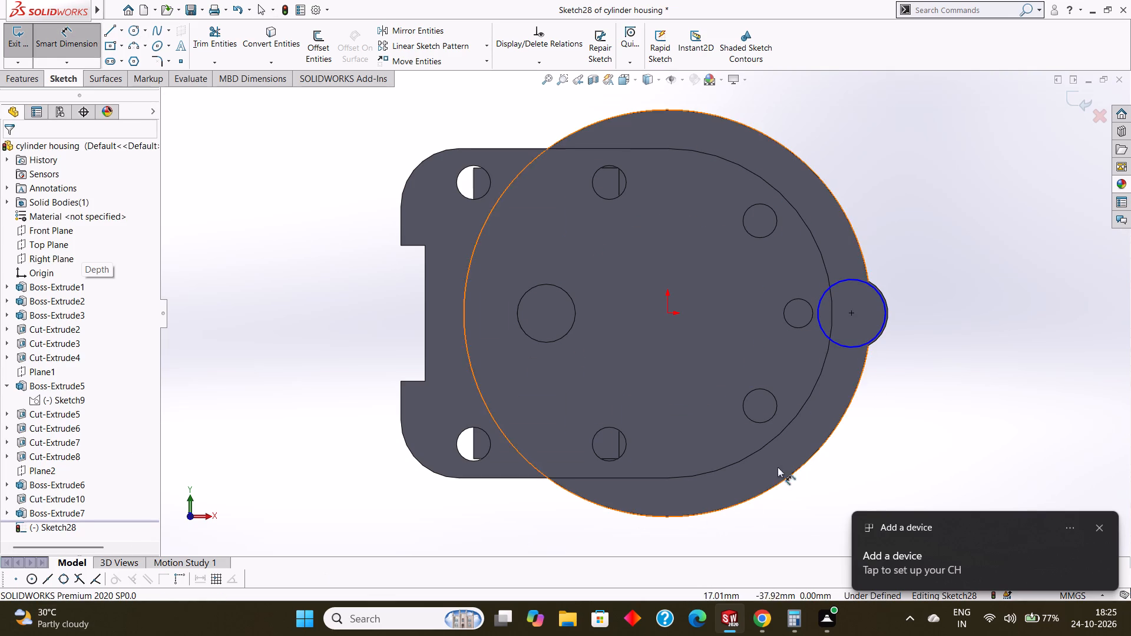
{"action": "left_click", "coordinate": [862, 280]}
{"action": "left_click", "coordinate": [989, 303]}
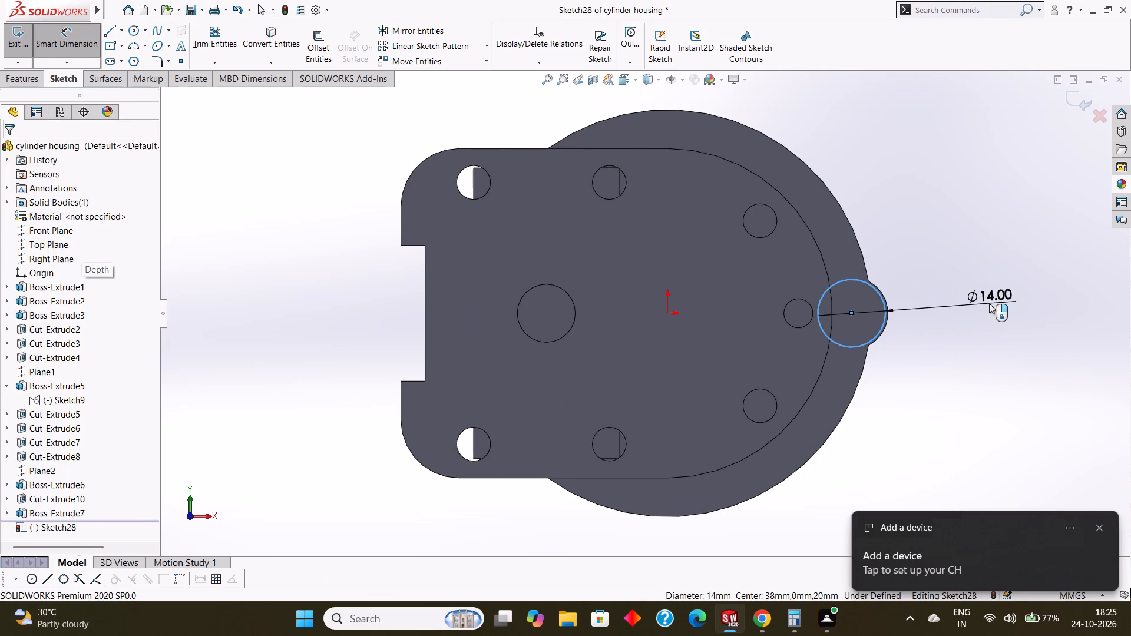
{"action": "key", "text": "BackSpace"}
{"action": "key", "text": "7"}
{"action": "key", "text": "Return"}
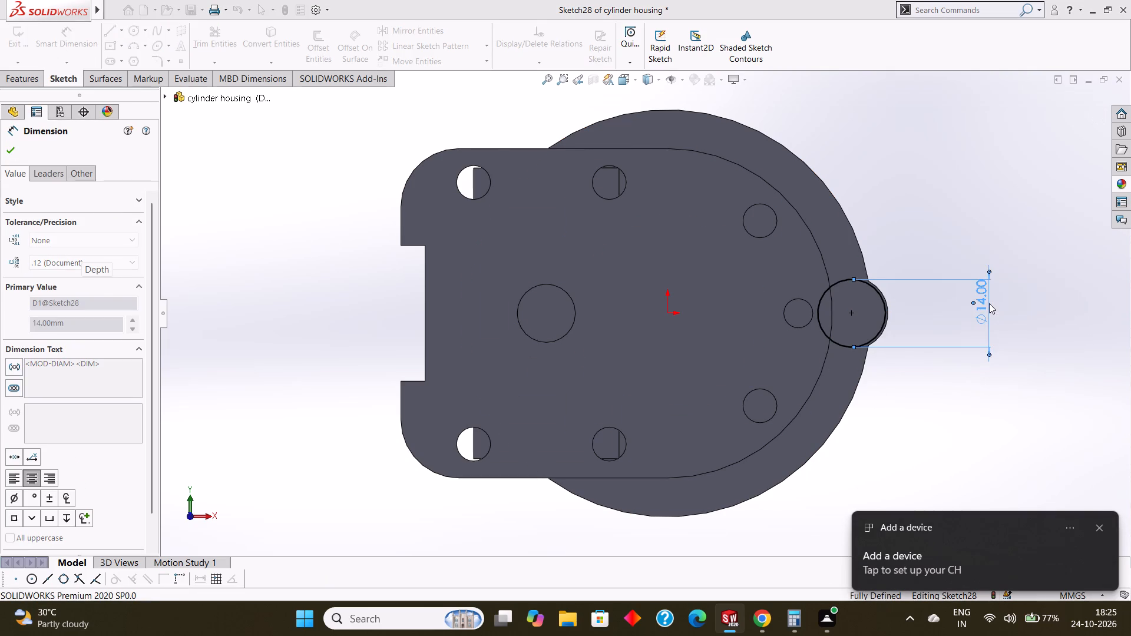
{"action": "left_click", "coordinate": [11, 156]}
Cut the 7 mm circle Through All to make the mounting hole through the lug.
{"action": "left_click", "coordinate": [27, 81]}
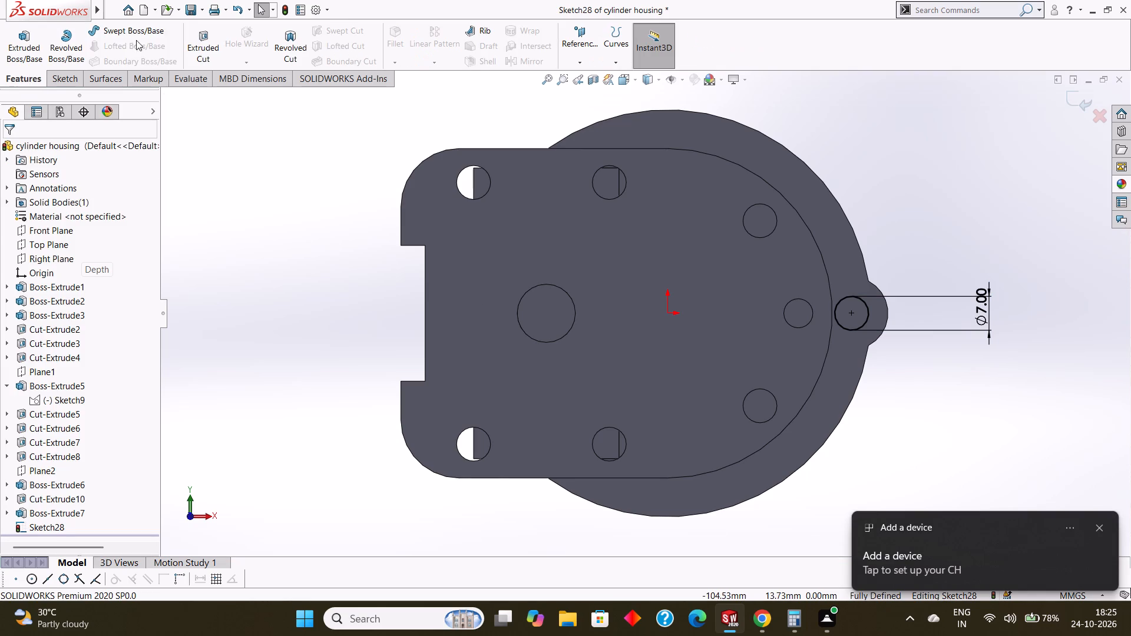
{"action": "left_click", "coordinate": [193, 41]}
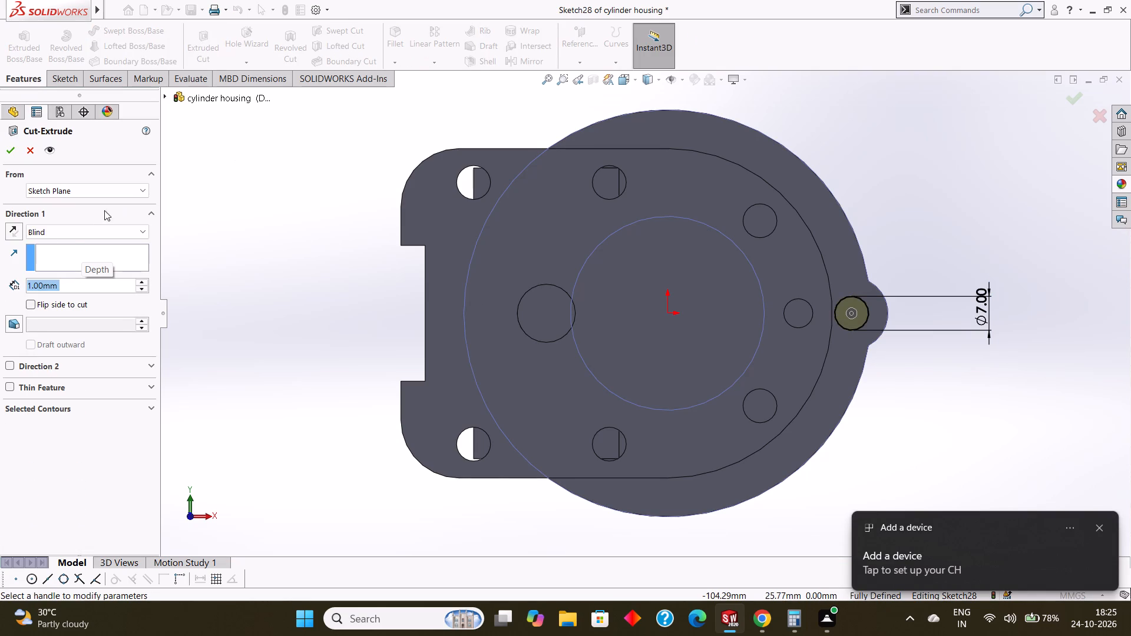
{"action": "left_click", "coordinate": [71, 234]}
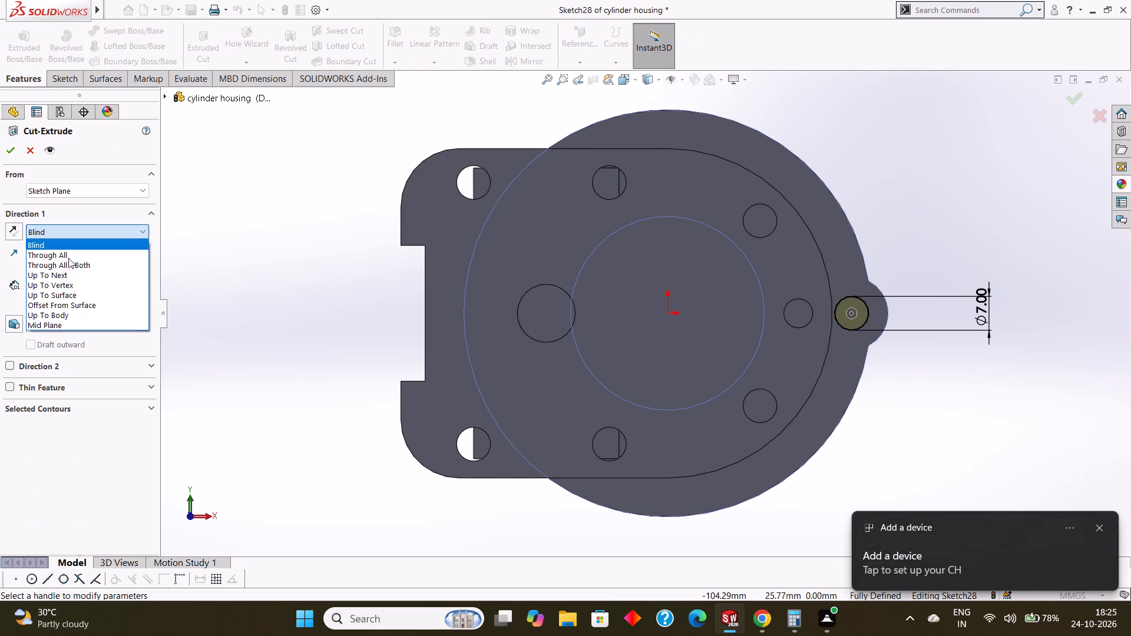
{"action": "left_click", "coordinate": [63, 255]}
{"action": "middle_click_drag", "start_coordinate": [234, 272], "coordinate": [220, 254]}
{"action": "left_click", "coordinate": [10, 150]}
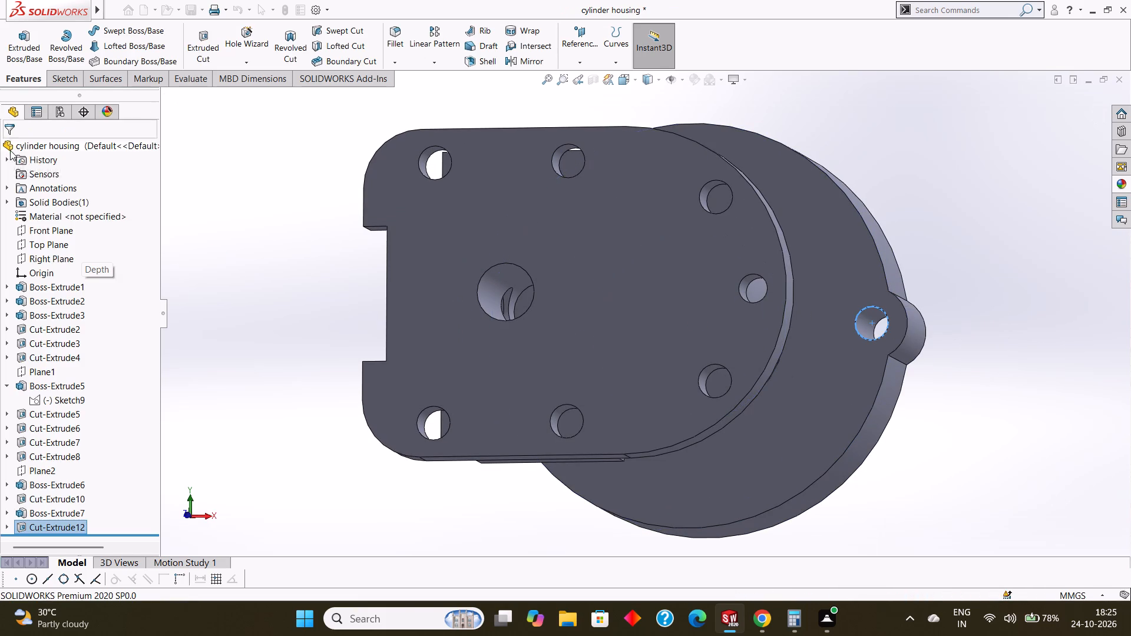
Open a new sketch on the same flange face and draw a circle concentric with the 7 mm hole, reaching the lug's outer edge.
{"action": "left_click", "coordinate": [860, 171]}
{"action": "scroll", "coordinate": [920, 182], "scroll_direction": "up", "scroll_amount": 1}
{"action": "middle_click_drag", "start_coordinate": [920, 182], "coordinate": [946, 193]}
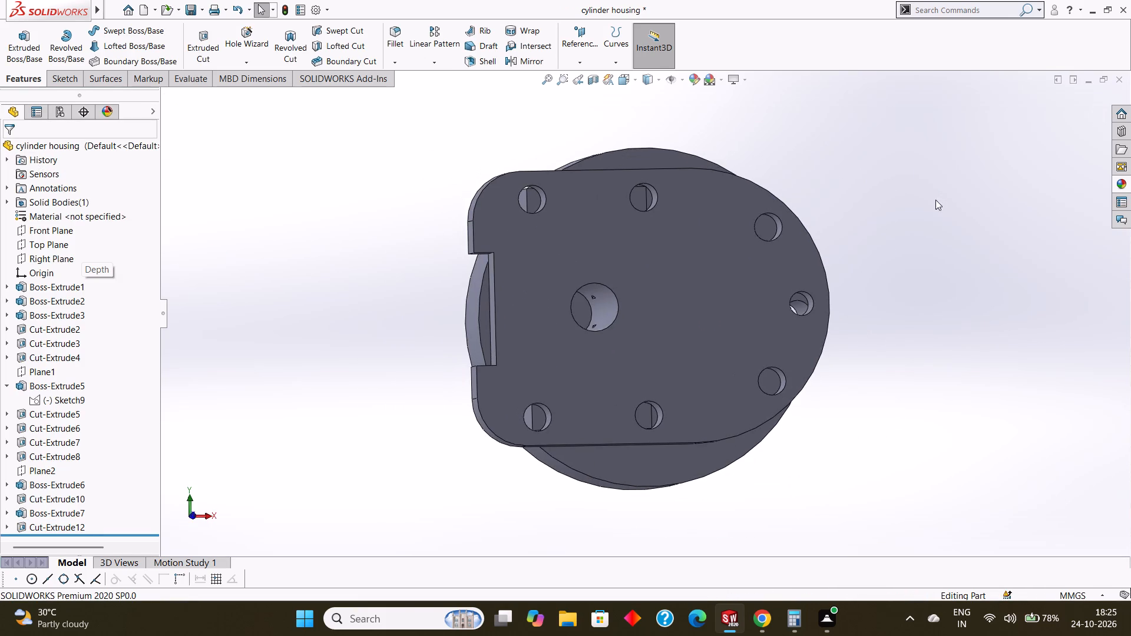
{"action": "middle_click_drag", "start_coordinate": [924, 200], "coordinate": [902, 191]}
{"action": "scroll", "coordinate": [833, 283], "scroll_direction": "down", "scroll_amount": 3}
{"action": "left_click", "coordinate": [795, 305]}
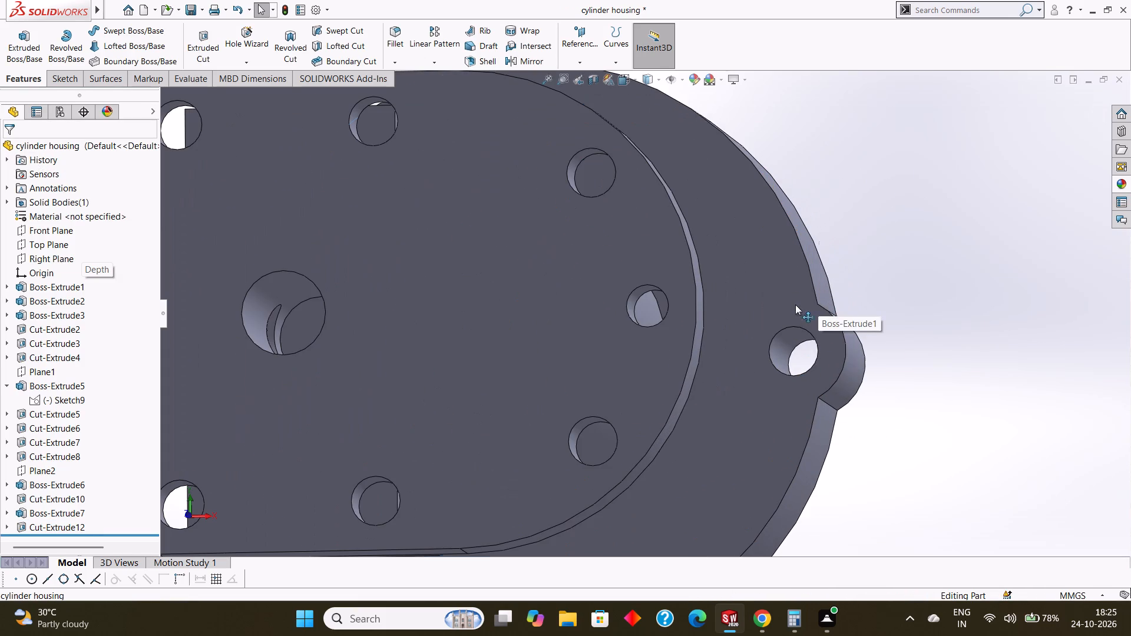
{"action": "left_click", "coordinate": [853, 269]}
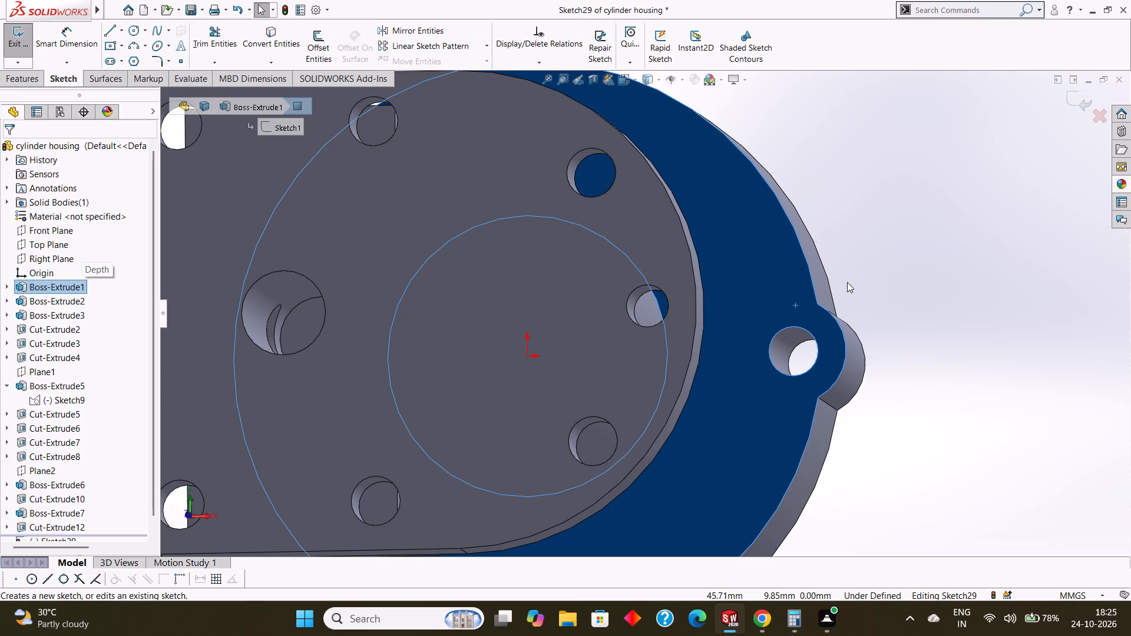
{"action": "key", "text": "ctrl+8"}
{"action": "key", "text": "Escape"}
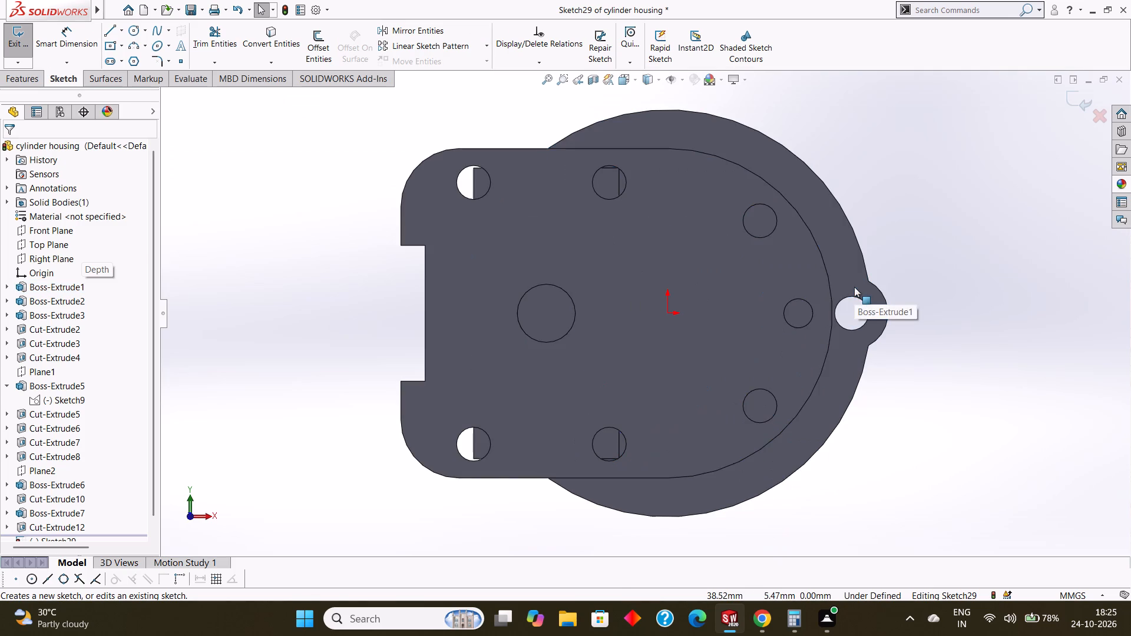
{"action": "left_click", "coordinate": [129, 32]}
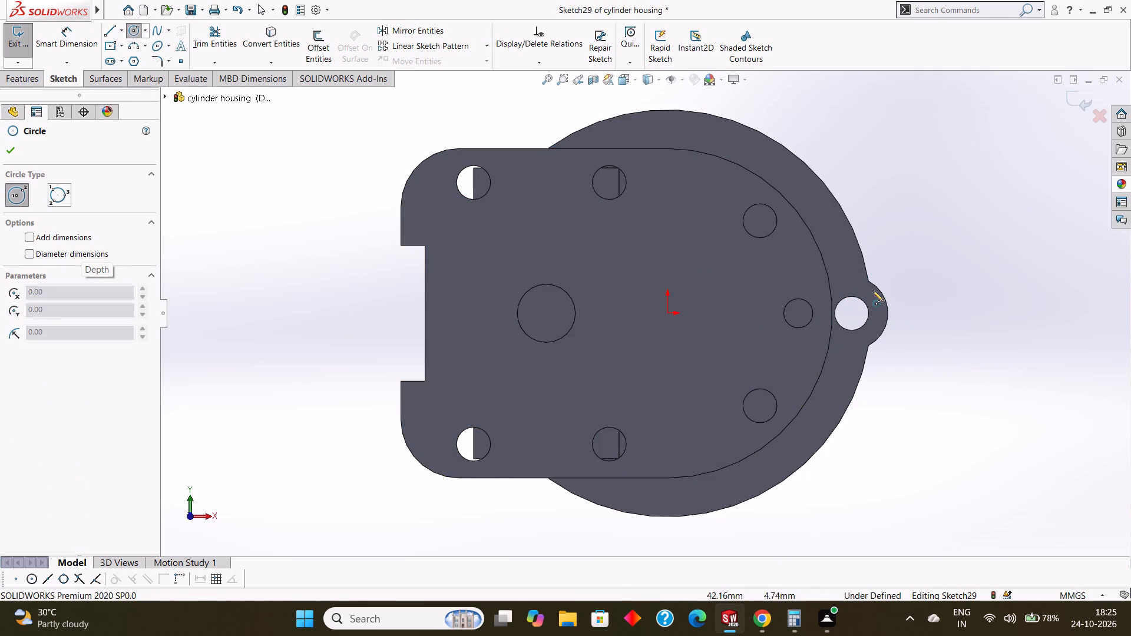
{"action": "left_click_drag", "start_coordinate": [851, 312], "coordinate": [860, 332]}
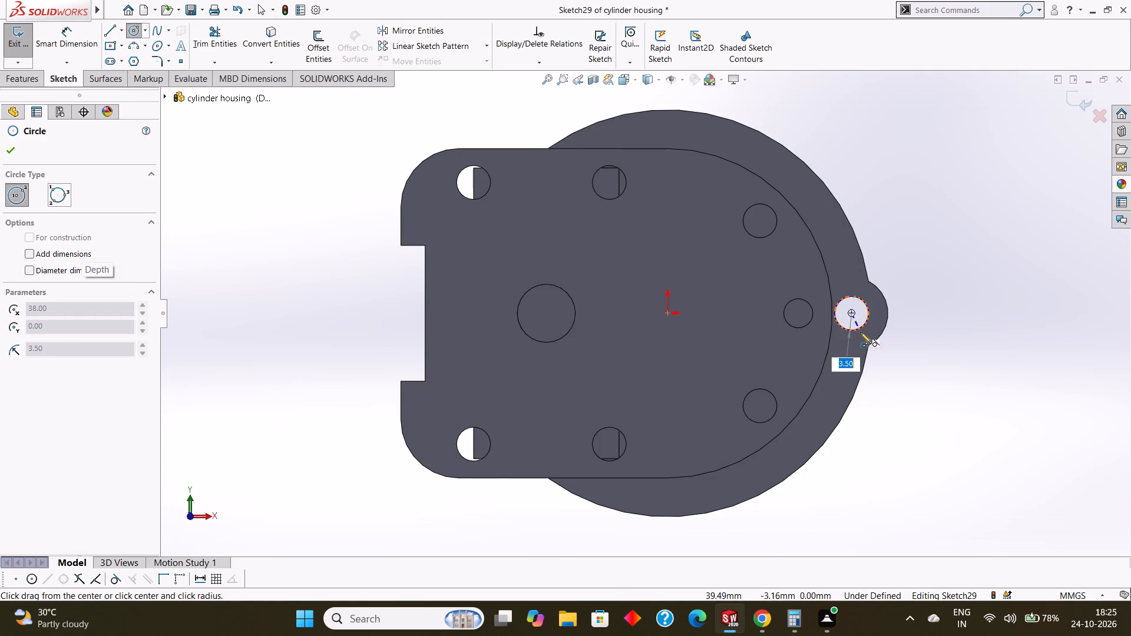
{"action": "left_click_drag", "start_coordinate": [860, 332], "coordinate": [872, 343]}
{"action": "left_click", "coordinate": [9, 153]}
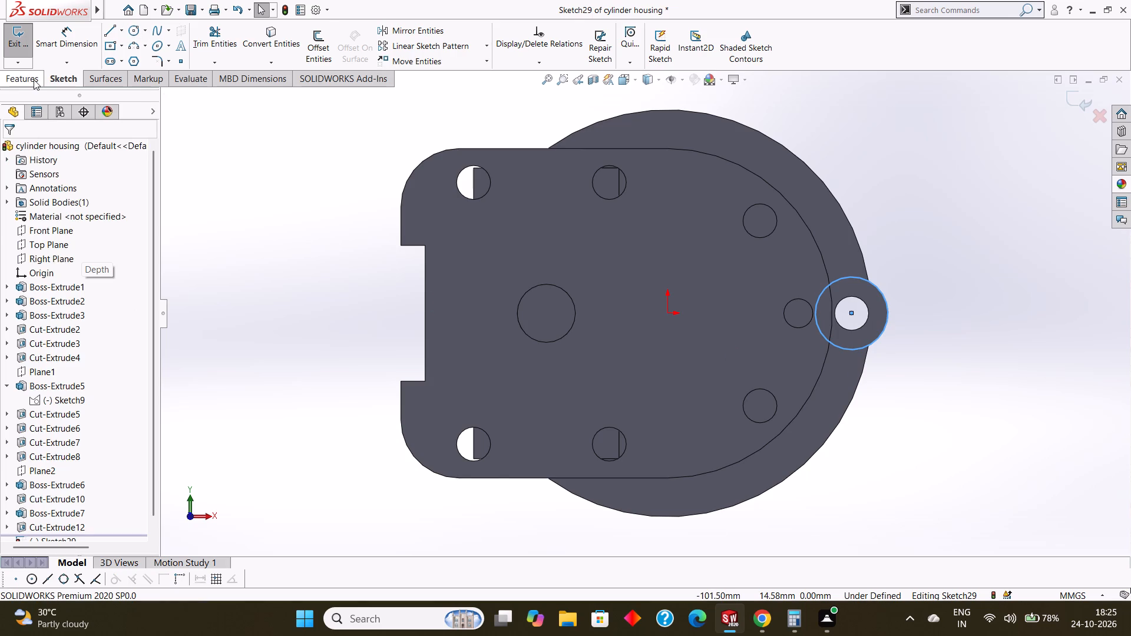
Extrude-cut the circle around the lug hole as a 1 mm deep blind recess.
{"action": "left_click", "coordinate": [34, 79]}
{"action": "left_click", "coordinate": [207, 50]}
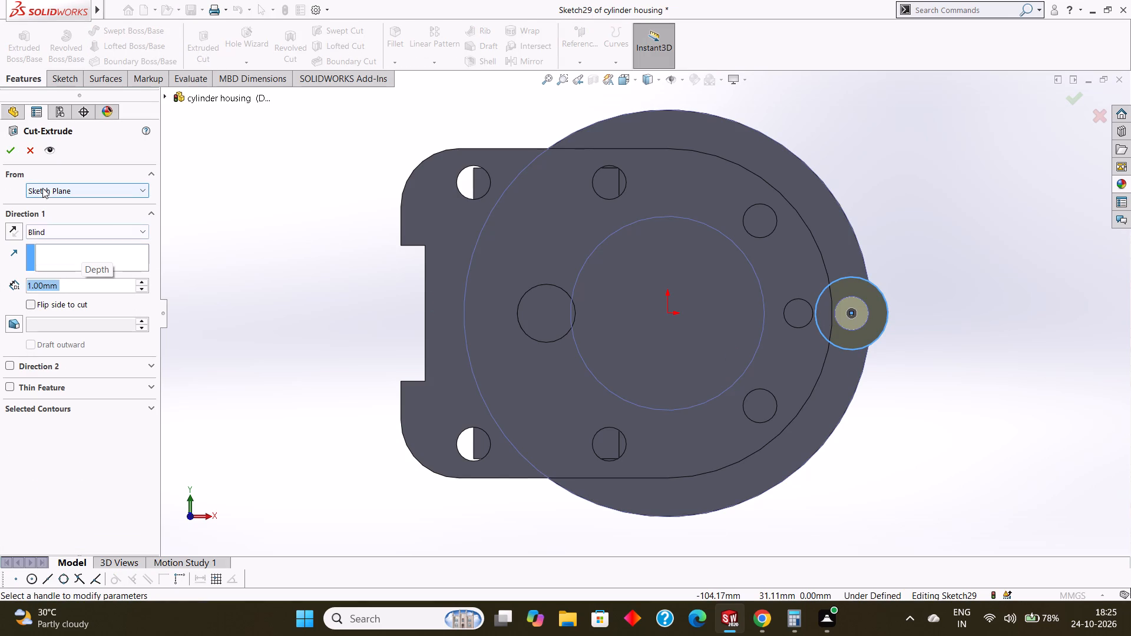
{"action": "left_click", "coordinate": [15, 157]}
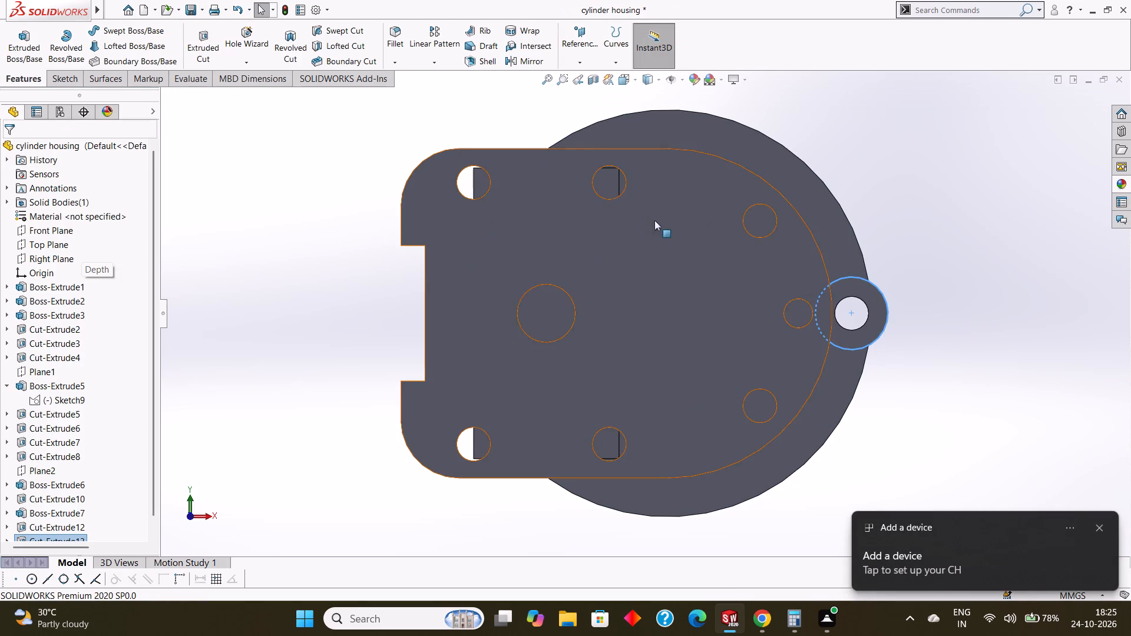
{"action": "left_click", "coordinate": [901, 260]}
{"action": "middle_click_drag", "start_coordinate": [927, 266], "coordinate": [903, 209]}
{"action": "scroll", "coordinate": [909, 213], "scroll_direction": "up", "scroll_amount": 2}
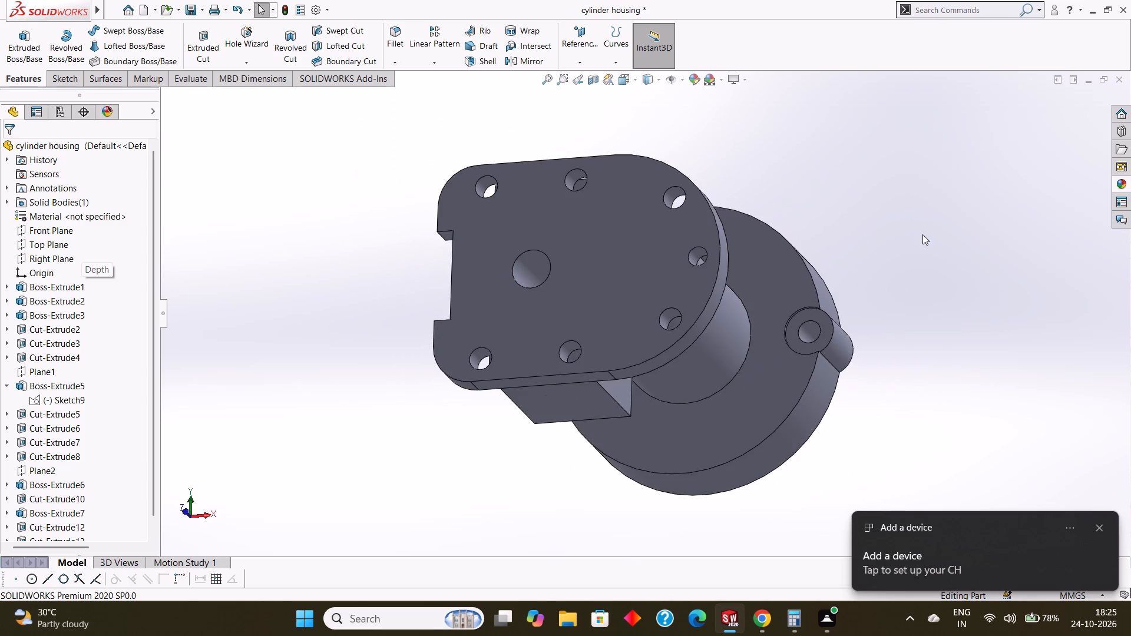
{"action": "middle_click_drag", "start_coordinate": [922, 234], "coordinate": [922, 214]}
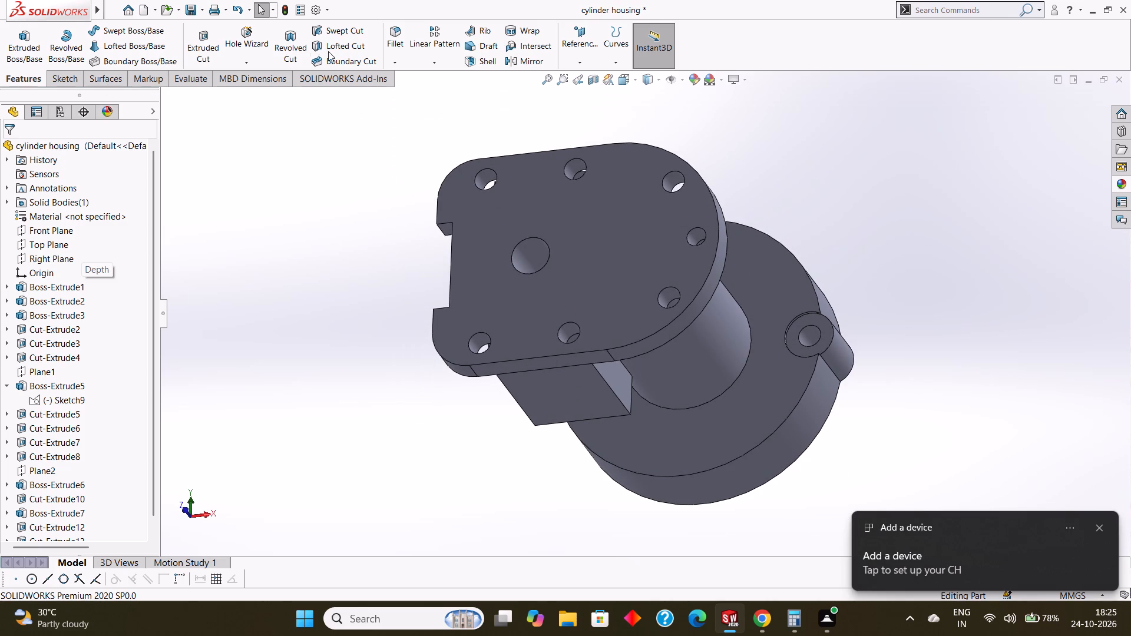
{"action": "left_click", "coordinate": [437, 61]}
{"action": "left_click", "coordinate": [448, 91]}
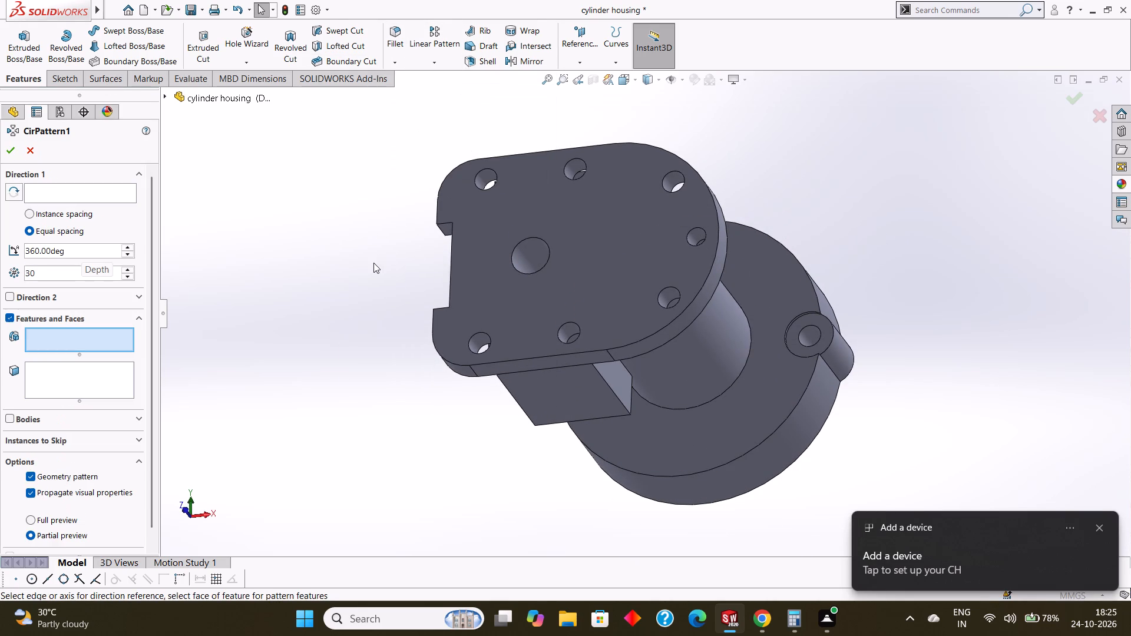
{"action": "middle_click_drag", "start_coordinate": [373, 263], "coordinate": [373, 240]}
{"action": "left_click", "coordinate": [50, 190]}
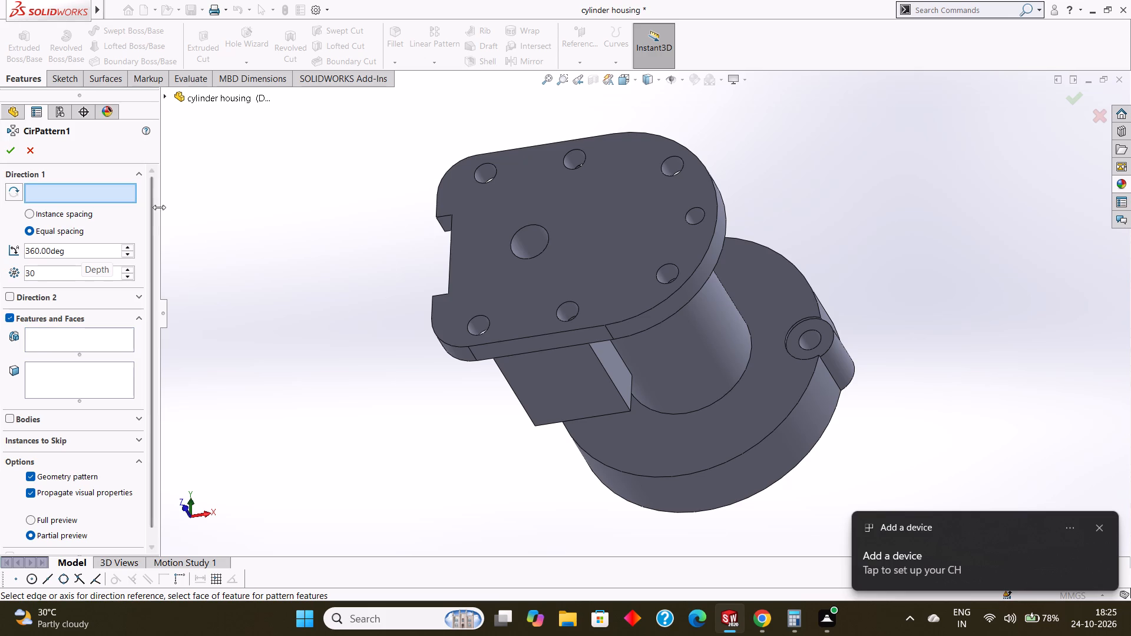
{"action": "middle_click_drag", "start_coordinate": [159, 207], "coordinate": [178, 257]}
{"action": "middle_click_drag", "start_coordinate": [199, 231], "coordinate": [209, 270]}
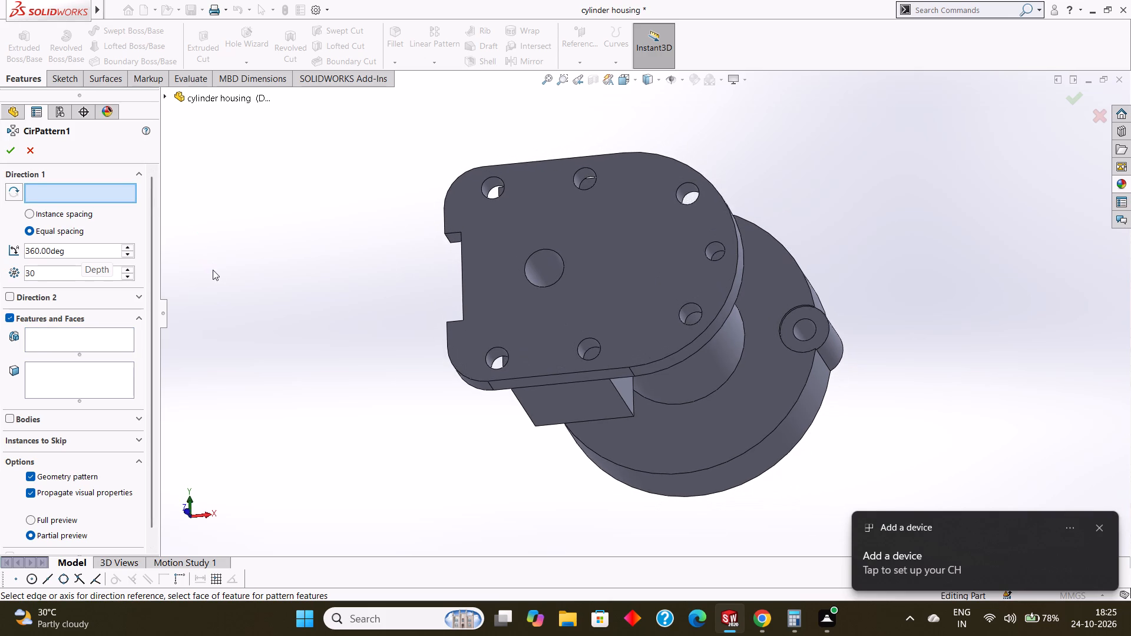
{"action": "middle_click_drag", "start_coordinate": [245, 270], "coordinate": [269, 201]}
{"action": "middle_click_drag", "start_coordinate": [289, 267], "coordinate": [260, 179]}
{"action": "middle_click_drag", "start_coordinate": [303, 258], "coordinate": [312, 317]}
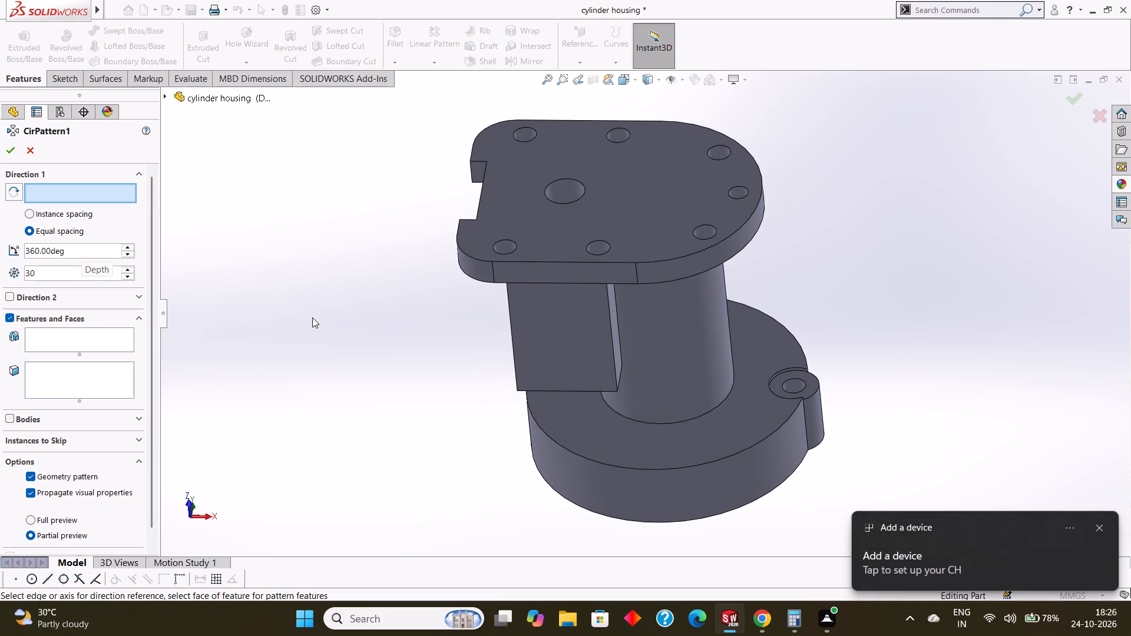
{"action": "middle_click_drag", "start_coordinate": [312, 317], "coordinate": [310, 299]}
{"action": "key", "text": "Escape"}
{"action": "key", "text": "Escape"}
Examine the round flange and its lug from both the plate side and the flat underside.
{"action": "middle_click_drag", "start_coordinate": [386, 290], "coordinate": [392, 313]}
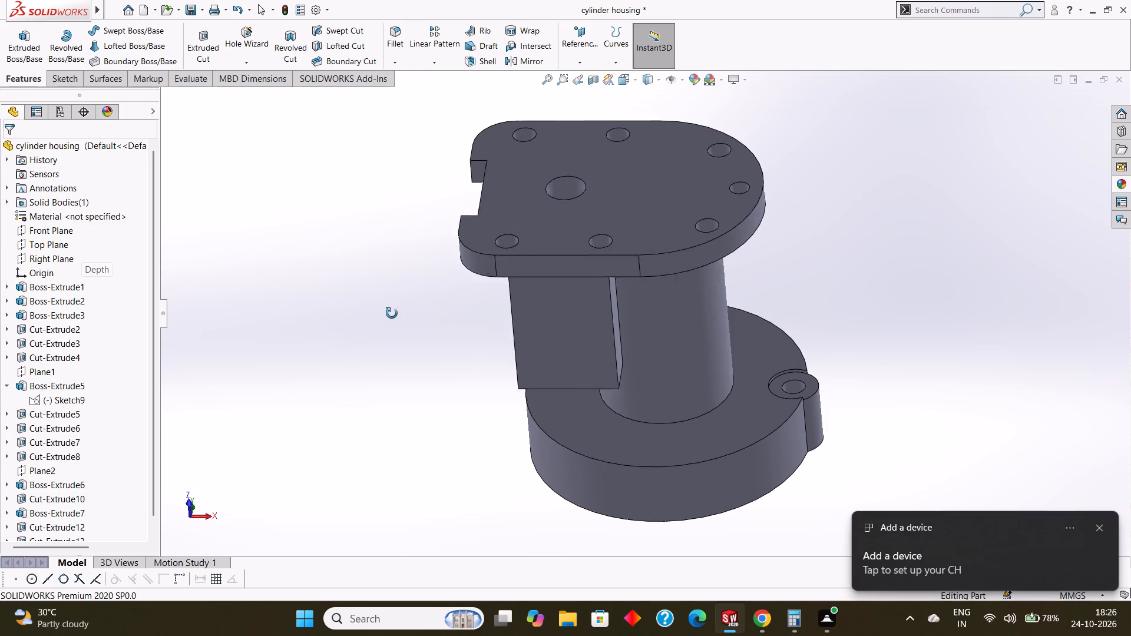
{"action": "middle_click_drag", "start_coordinate": [392, 313], "coordinate": [385, 197]}
{"action": "middle_click_drag", "start_coordinate": [393, 294], "coordinate": [388, 202]}
{"action": "middle_click_drag", "start_coordinate": [409, 290], "coordinate": [408, 263]}
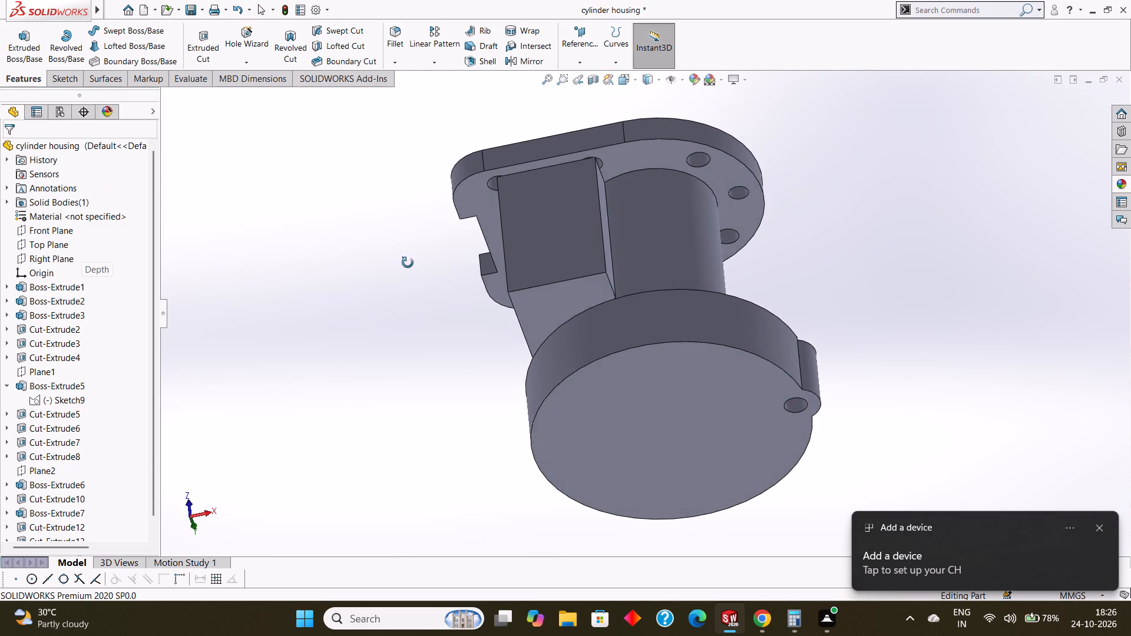
{"action": "middle_click_drag", "start_coordinate": [408, 263], "coordinate": [407, 257]}
{"action": "scroll", "coordinate": [669, 387], "scroll_direction": "up", "scroll_amount": 1}
{"action": "middle_click_drag", "start_coordinate": [669, 387], "coordinate": [671, 420]}
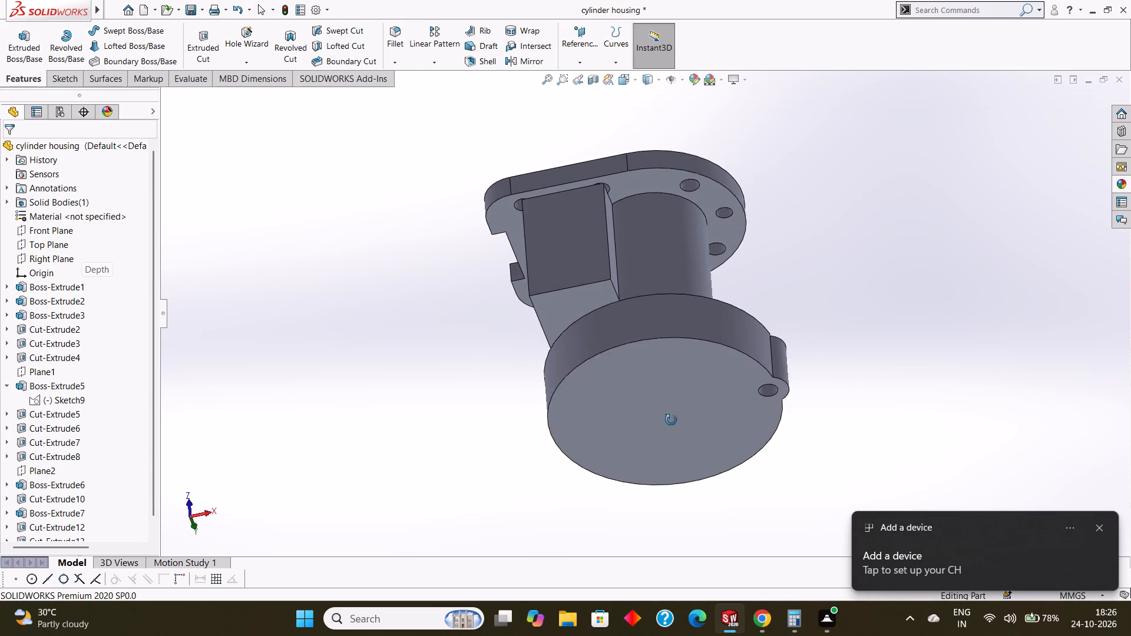
{"action": "middle_click_drag", "start_coordinate": [671, 420], "coordinate": [686, 468]}
{"action": "middle_click_drag", "start_coordinate": [680, 305], "coordinate": [680, 455]}
{"action": "middle_click_drag", "start_coordinate": [703, 314], "coordinate": [709, 350]}
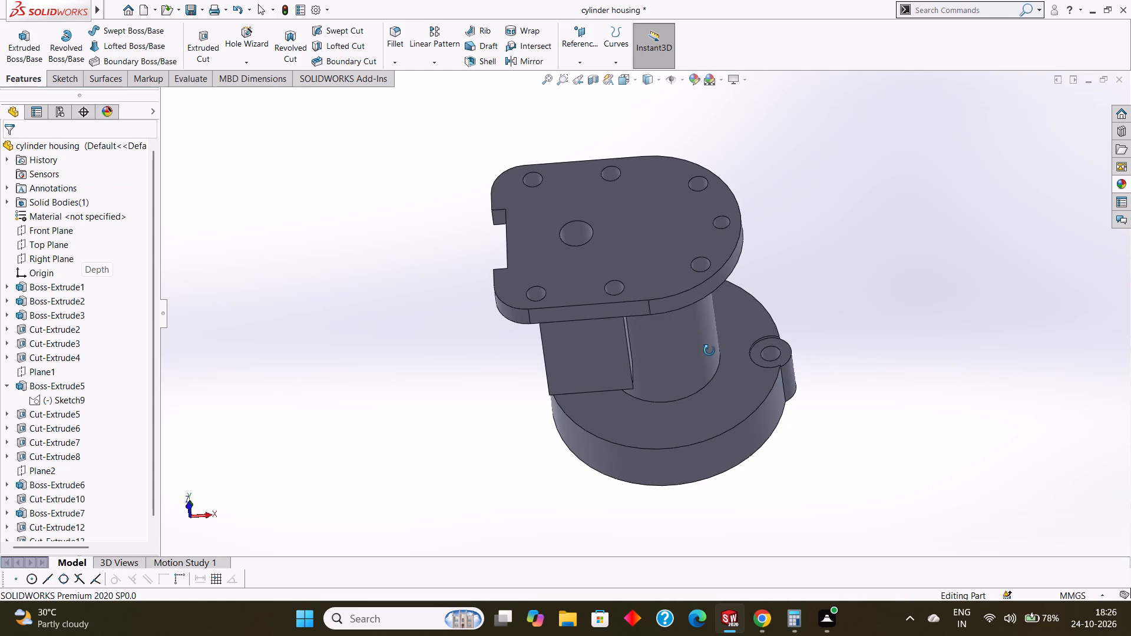
{"action": "middle_click_drag", "start_coordinate": [709, 350], "coordinate": [703, 340]}
{"action": "middle_click_drag", "start_coordinate": [706, 349], "coordinate": [700, 224]}
{"action": "middle_click_drag", "start_coordinate": [706, 340], "coordinate": [689, 231]}
{"action": "scroll", "coordinate": [712, 262], "scroll_direction": "up", "scroll_amount": 1}
{"action": "middle_click_drag", "start_coordinate": [716, 268], "coordinate": [716, 231]}
Open a sketch on the round flange's flat underside and draw a circle of about 22.6 mm radius centred on the origin.
{"action": "left_click", "coordinate": [667, 369]}
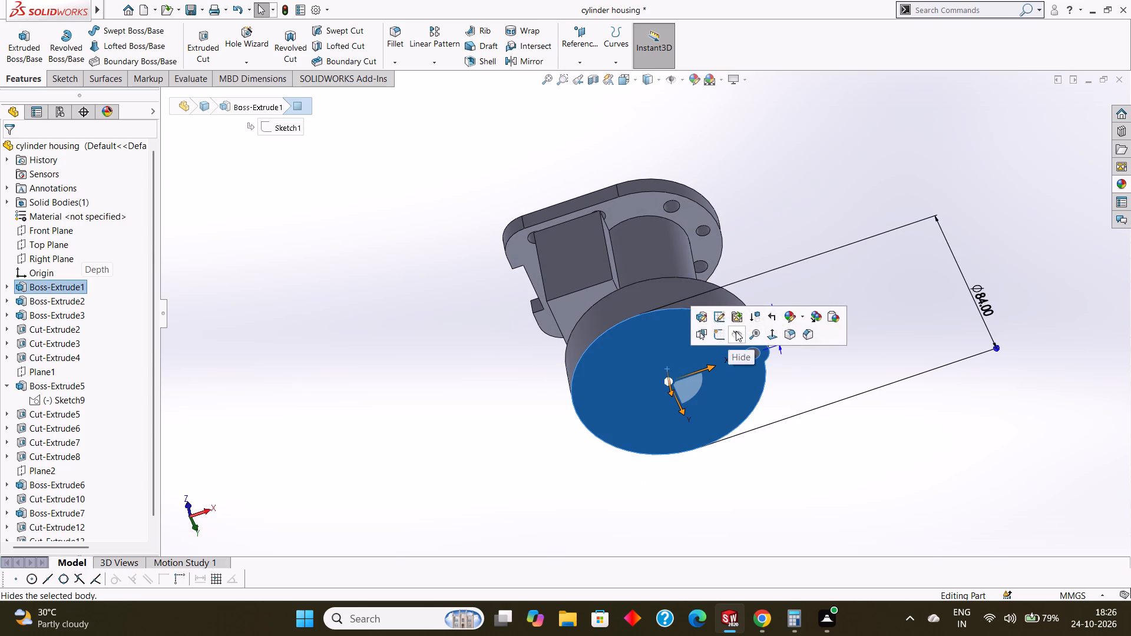
{"action": "left_click", "coordinate": [716, 336]}
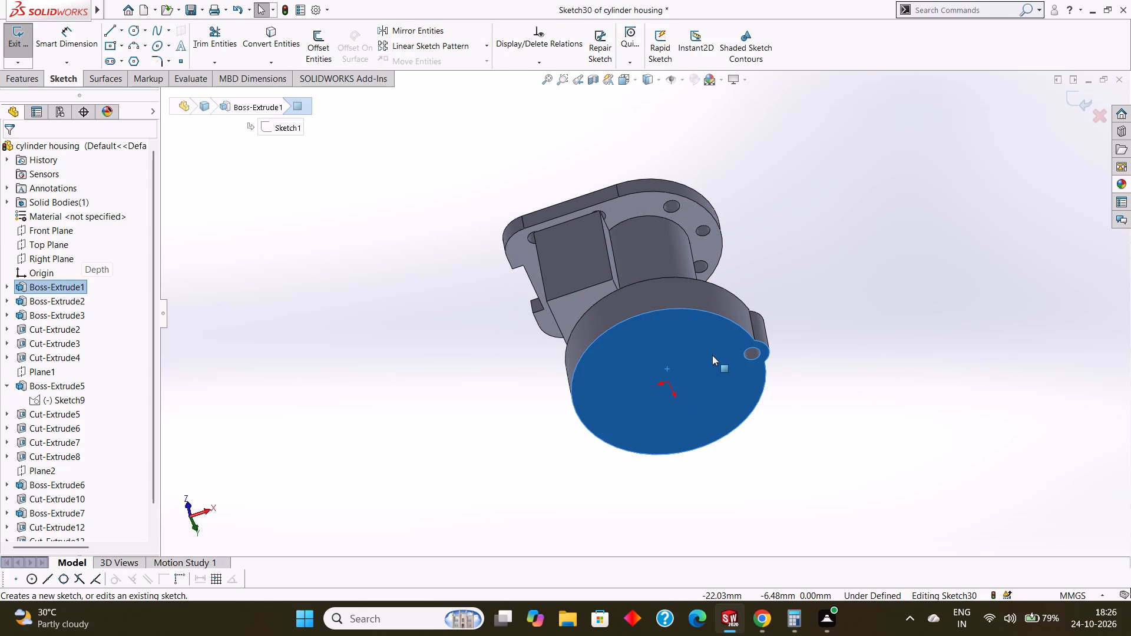
{"action": "key", "text": "ctrl+8"}
{"action": "left_click", "coordinate": [133, 30]}
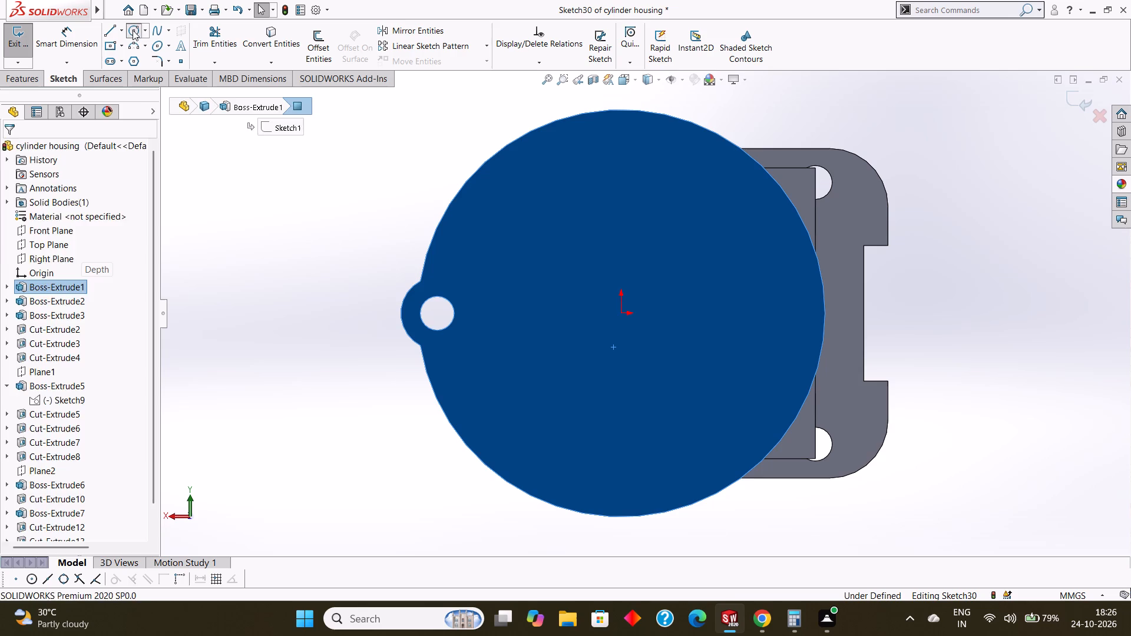
{"action": "key", "text": "Escape"}
{"action": "key", "text": "Escape"}
{"action": "left_click", "coordinate": [128, 22]}
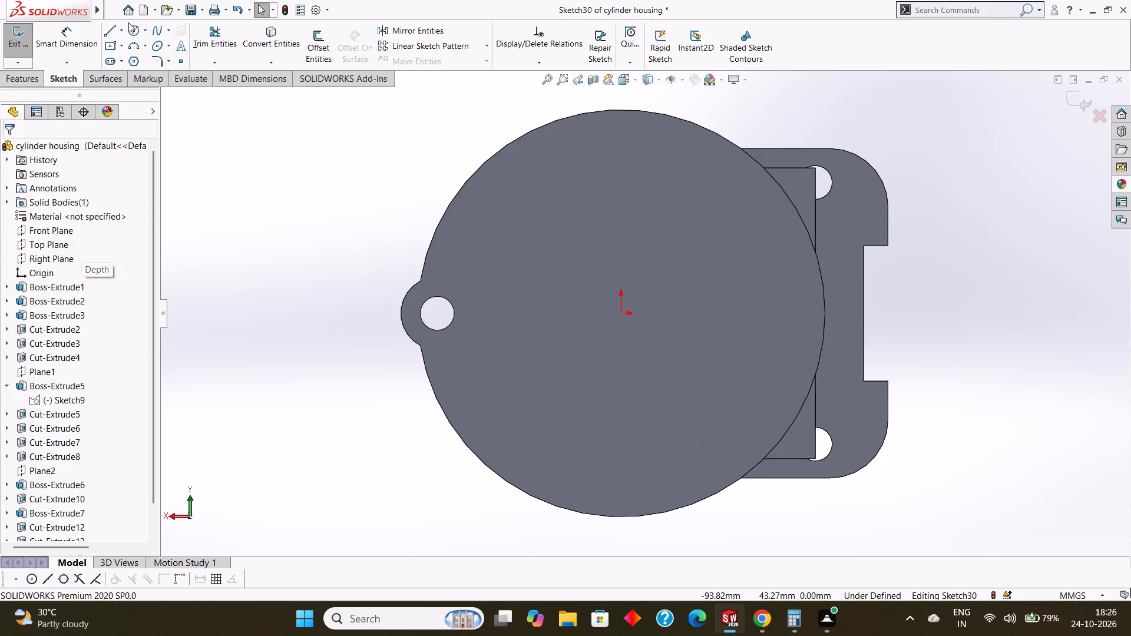
{"action": "left_click", "coordinate": [134, 31]}
{"action": "left_click_drag", "start_coordinate": [623, 314], "coordinate": [660, 352]}
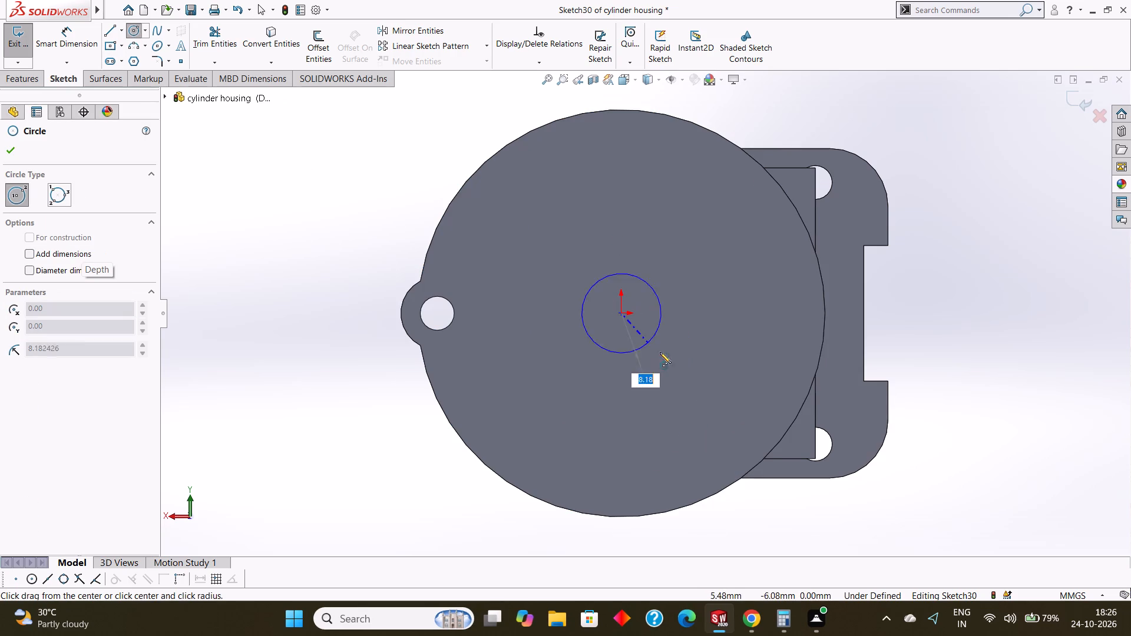
{"action": "left_click_drag", "start_coordinate": [660, 352], "coordinate": [705, 385]}
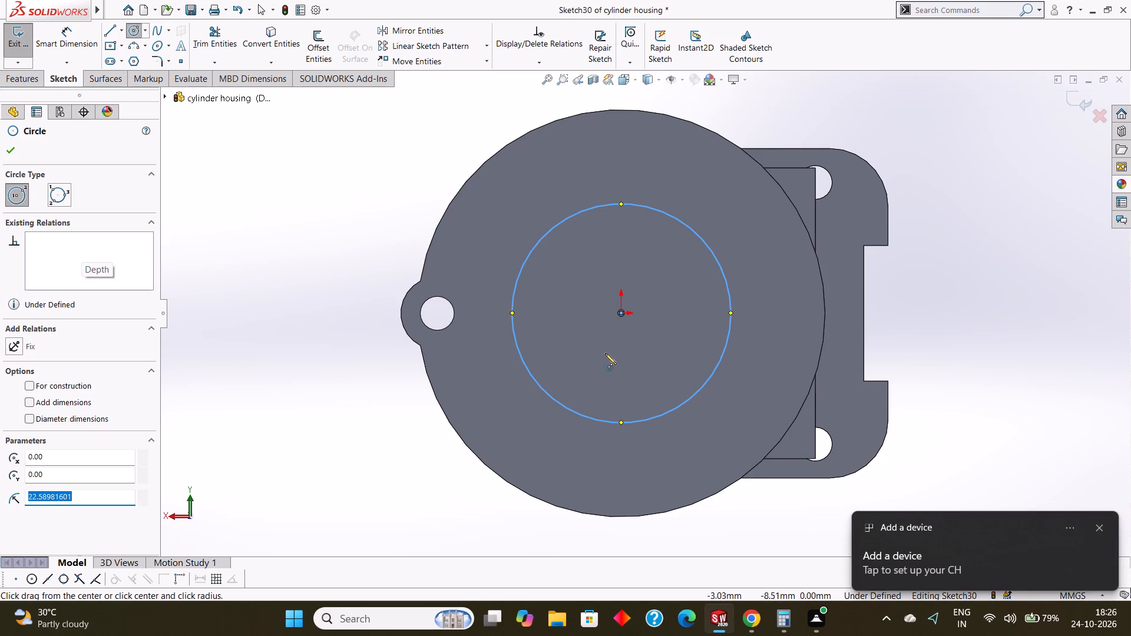
{"action": "left_click", "coordinate": [15, 148]}
Dimension the centred circle on the flange's underside to a diameter of 48 mm.
{"action": "left_click", "coordinate": [57, 28]}
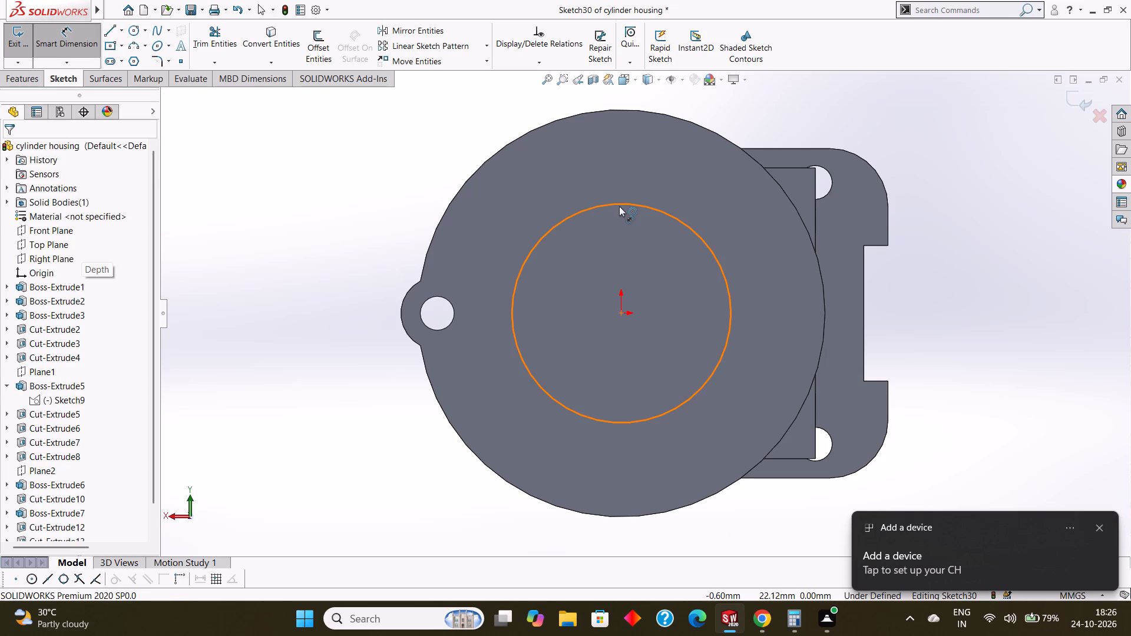
{"action": "left_click", "coordinate": [620, 206]}
{"action": "left_click", "coordinate": [978, 270]}
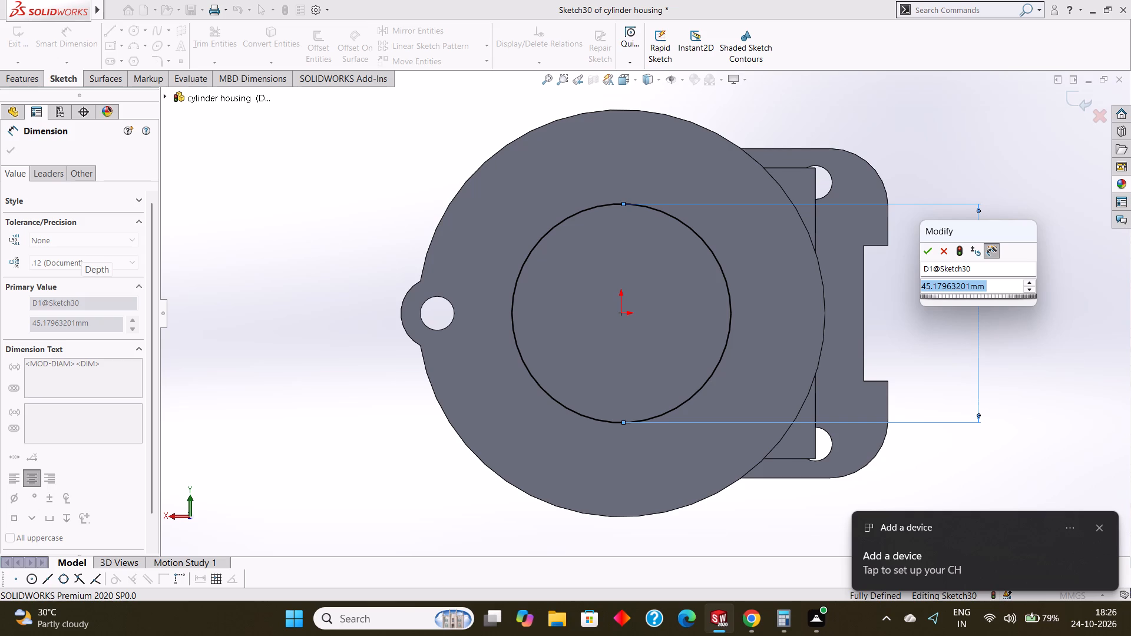
{"action": "type", "text": "48"}
{"action": "key", "text": "Return"}
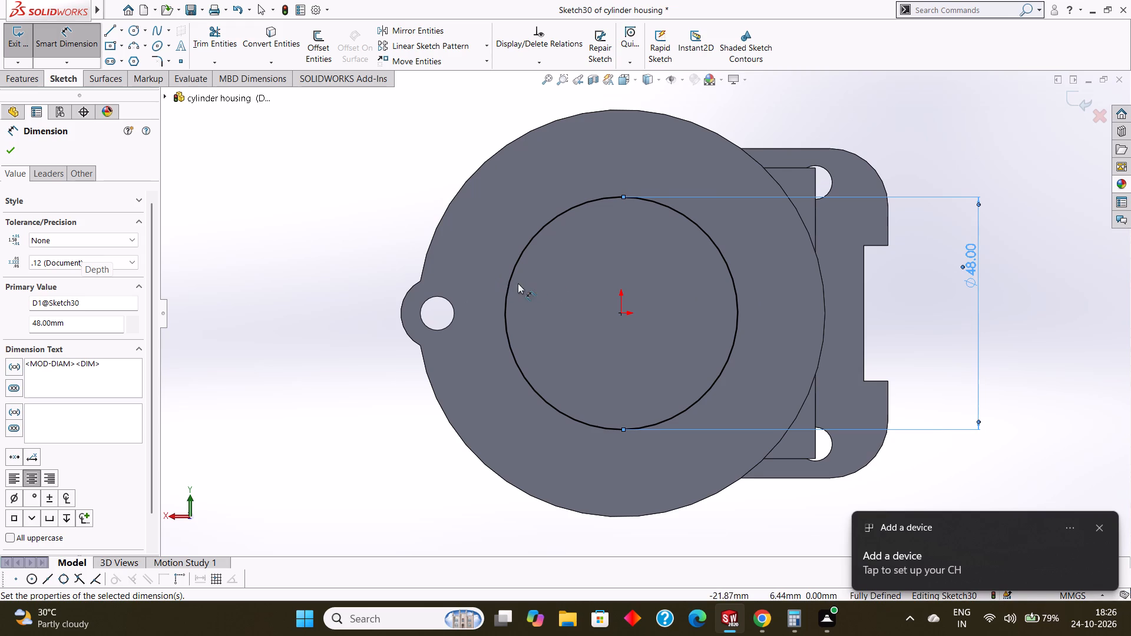
Extrude-cut the 48 mm circle on the round flange's underside as a 15 mm deep blind recess.
{"action": "left_click", "coordinate": [12, 152]}
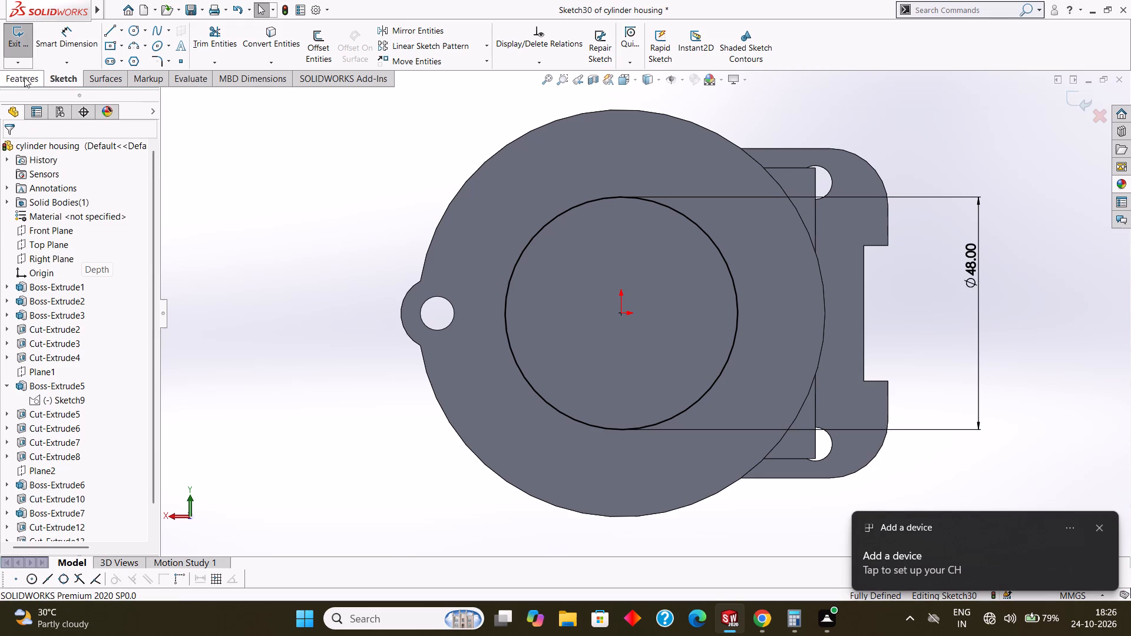
{"action": "left_click", "coordinate": [24, 74]}
{"action": "left_click", "coordinate": [197, 34]}
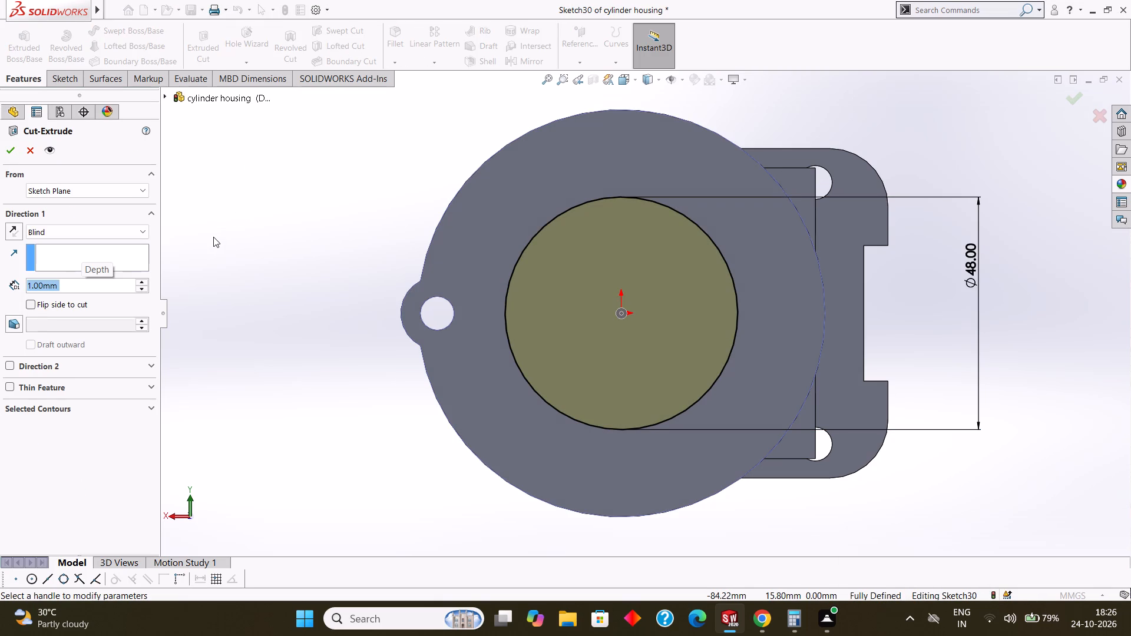
{"action": "key", "text": "BackSpace"}
{"action": "type", "text": "15"}
{"action": "key", "text": "Return"}
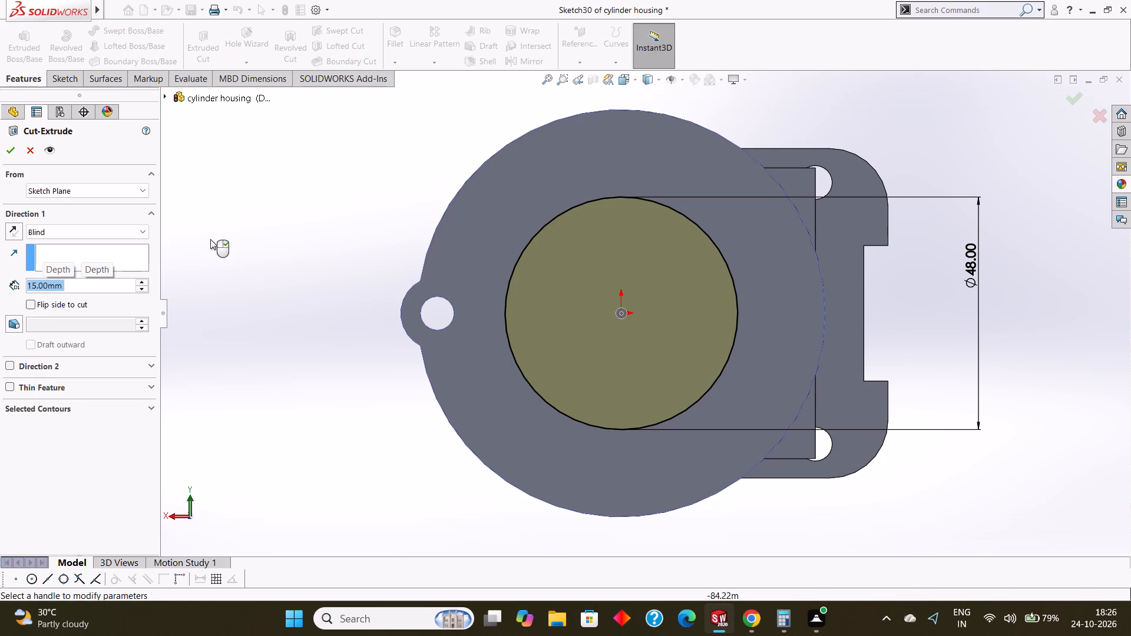
{"action": "middle_click_drag", "start_coordinate": [191, 234], "coordinate": [209, 326]}
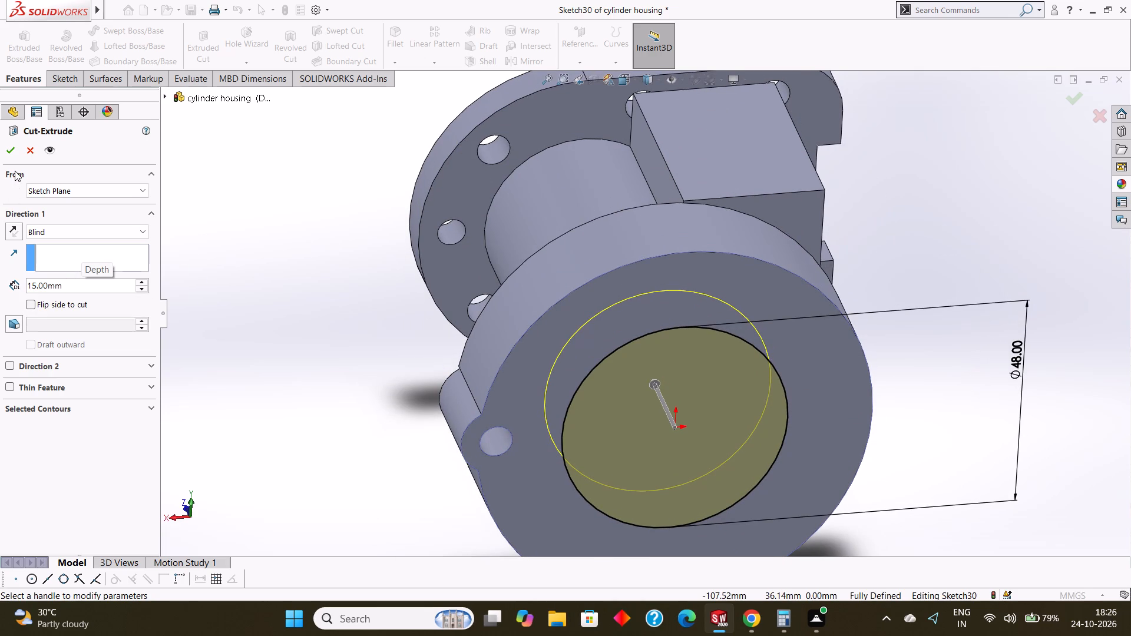
{"action": "left_click", "coordinate": [13, 152]}
{"action": "left_click", "coordinate": [277, 231]}
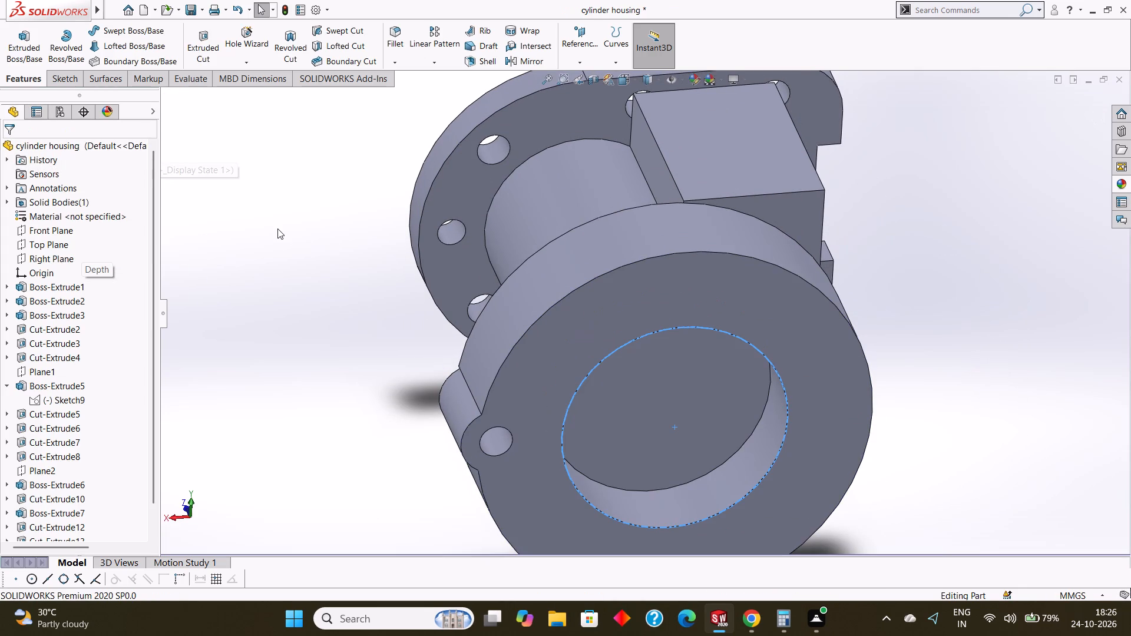
Examine the housing from above, around the round flange, its lug and the mounting plate.
{"action": "middle_click_drag", "start_coordinate": [277, 227], "coordinate": [279, 339]}
{"action": "scroll", "coordinate": [293, 221], "scroll_direction": "down", "scroll_amount": 2}
{"action": "middle_click_drag", "start_coordinate": [320, 198], "coordinate": [330, 281]}
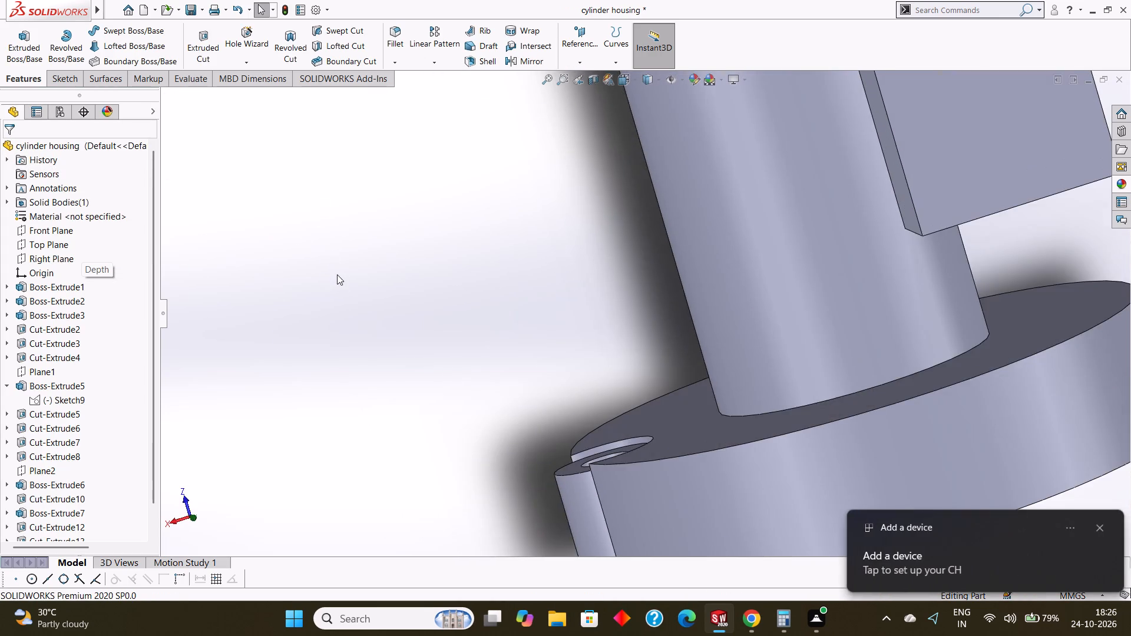
{"action": "scroll", "coordinate": [337, 274], "scroll_direction": "up", "scroll_amount": 4}
{"action": "middle_click_drag", "start_coordinate": [349, 258], "coordinate": [360, 313]}
{"action": "middle_click_drag", "start_coordinate": [378, 302], "coordinate": [378, 307]}
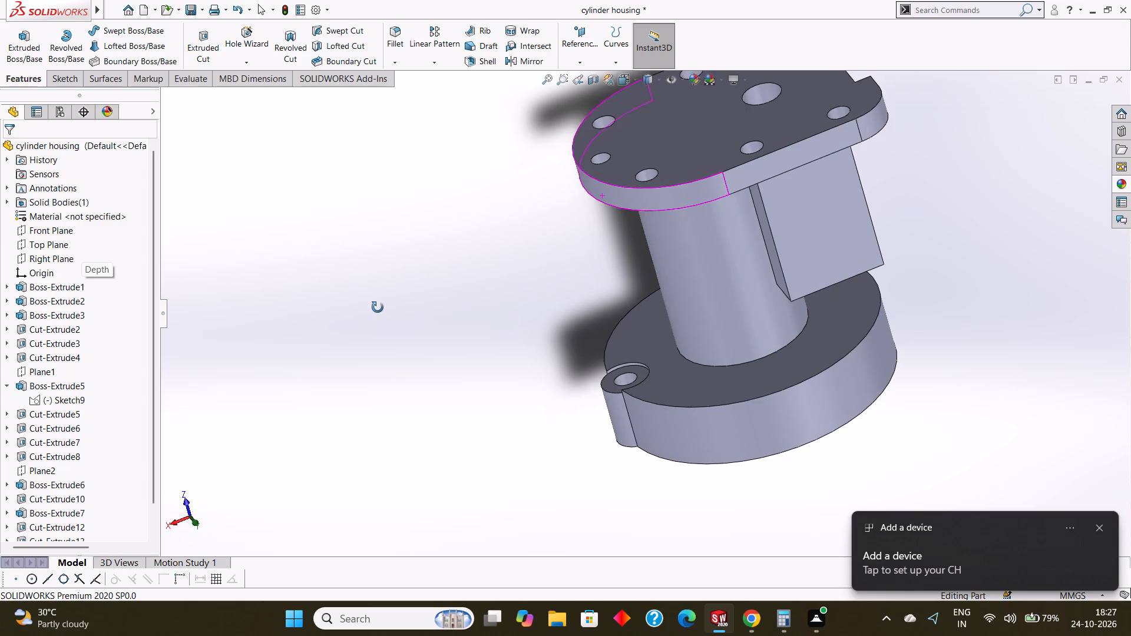
{"action": "middle_click_drag", "start_coordinate": [378, 307], "coordinate": [398, 331]}
{"action": "scroll", "coordinate": [398, 331], "scroll_direction": "up", "scroll_amount": 1}
{"action": "middle_click_drag", "start_coordinate": [409, 330], "coordinate": [412, 336]}
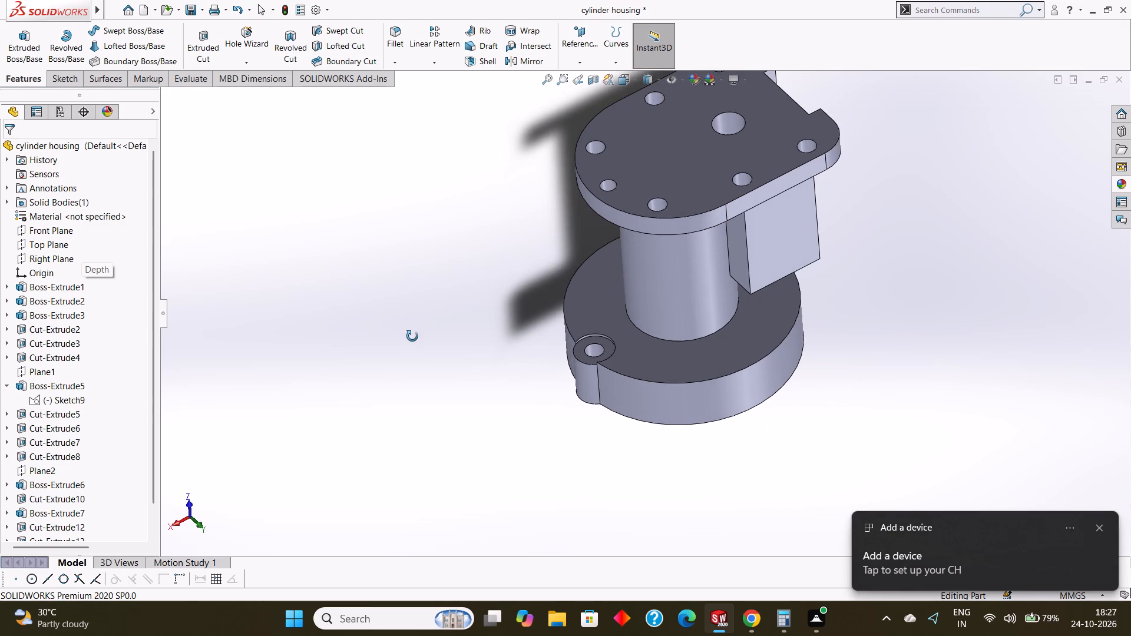
{"action": "middle_click_drag", "start_coordinate": [412, 336], "coordinate": [404, 296]}
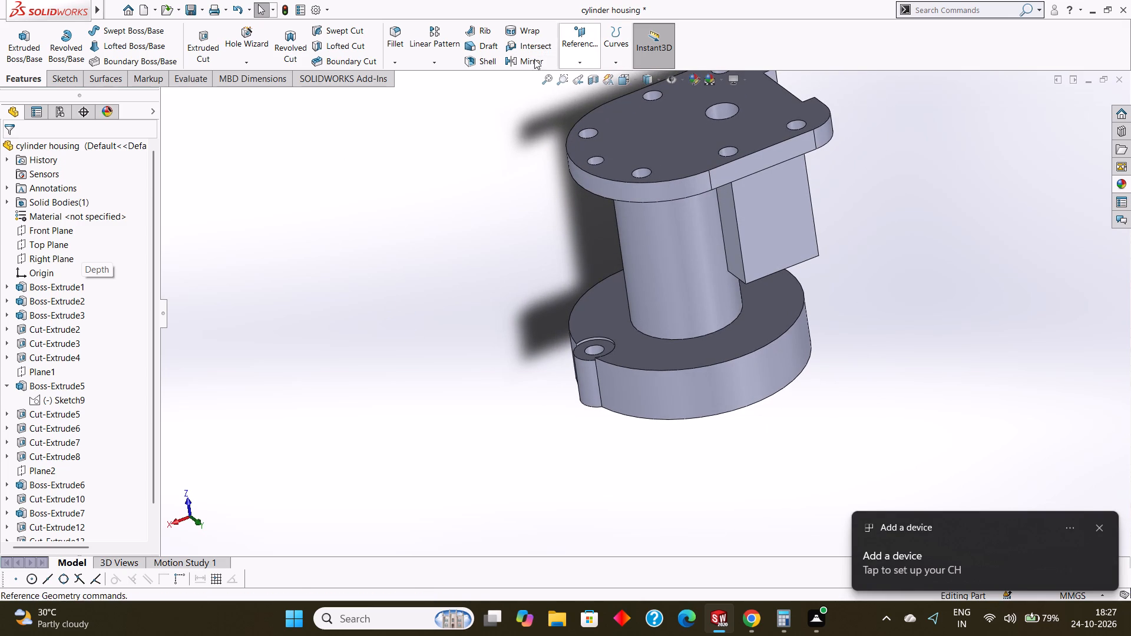
Start a circular pattern using the circular edge of the 48 mm recess on the flange's underside as its axis.
{"action": "left_click", "coordinate": [429, 62]}
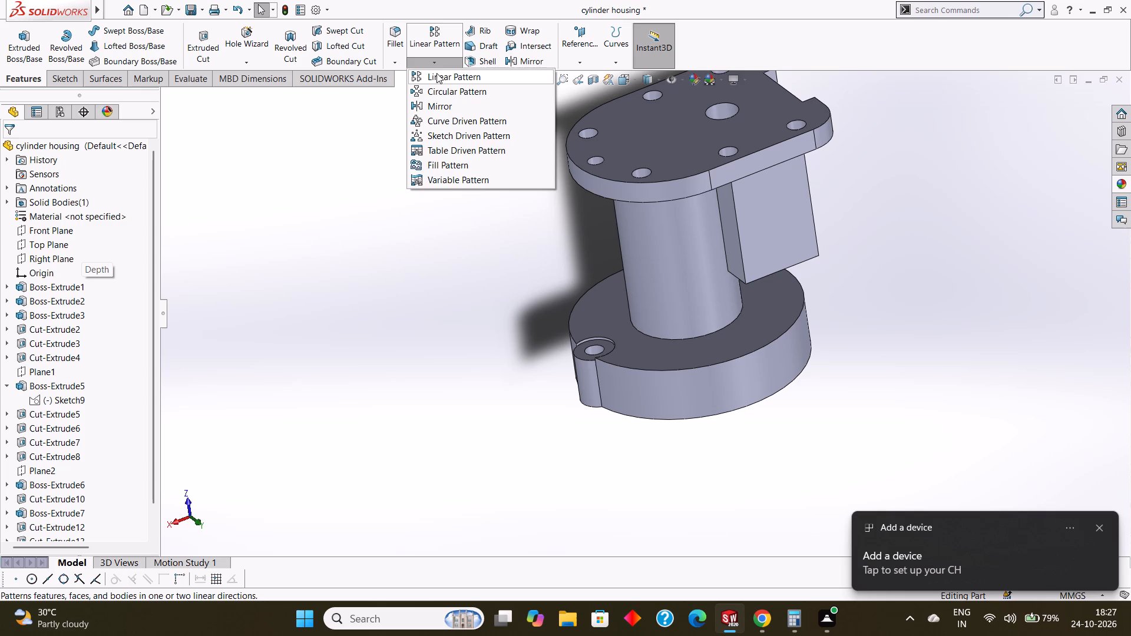
{"action": "left_click", "coordinate": [441, 86]}
{"action": "middle_click_drag", "start_coordinate": [421, 253], "coordinate": [424, 267]}
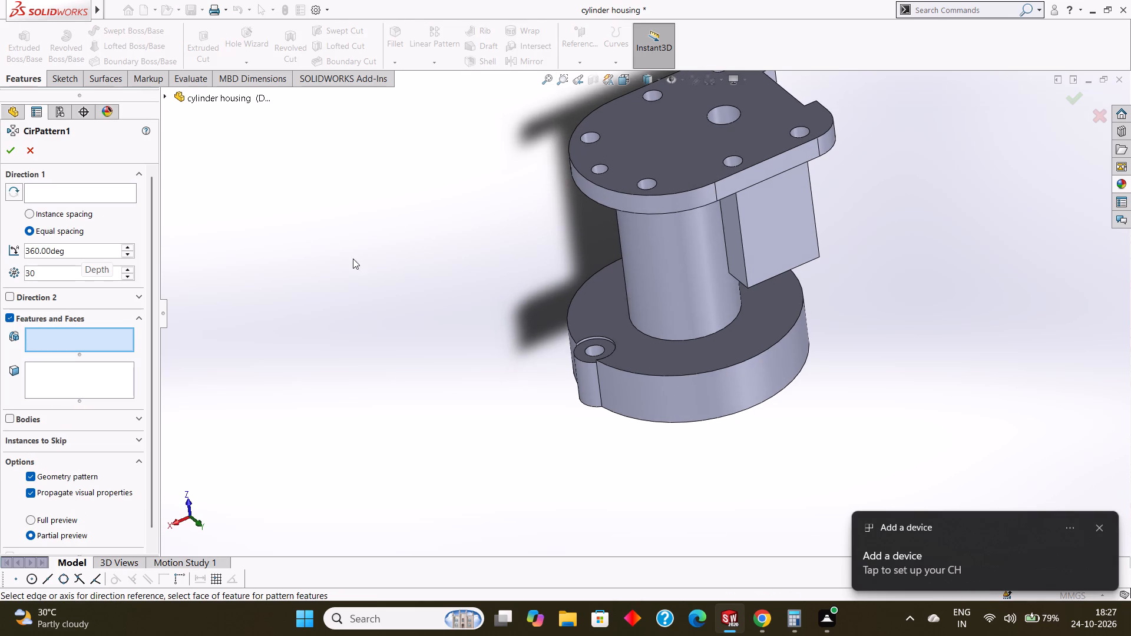
{"action": "middle_click_drag", "start_coordinate": [330, 349], "coordinate": [295, 177]}
{"action": "middle_click_drag", "start_coordinate": [379, 319], "coordinate": [370, 266]}
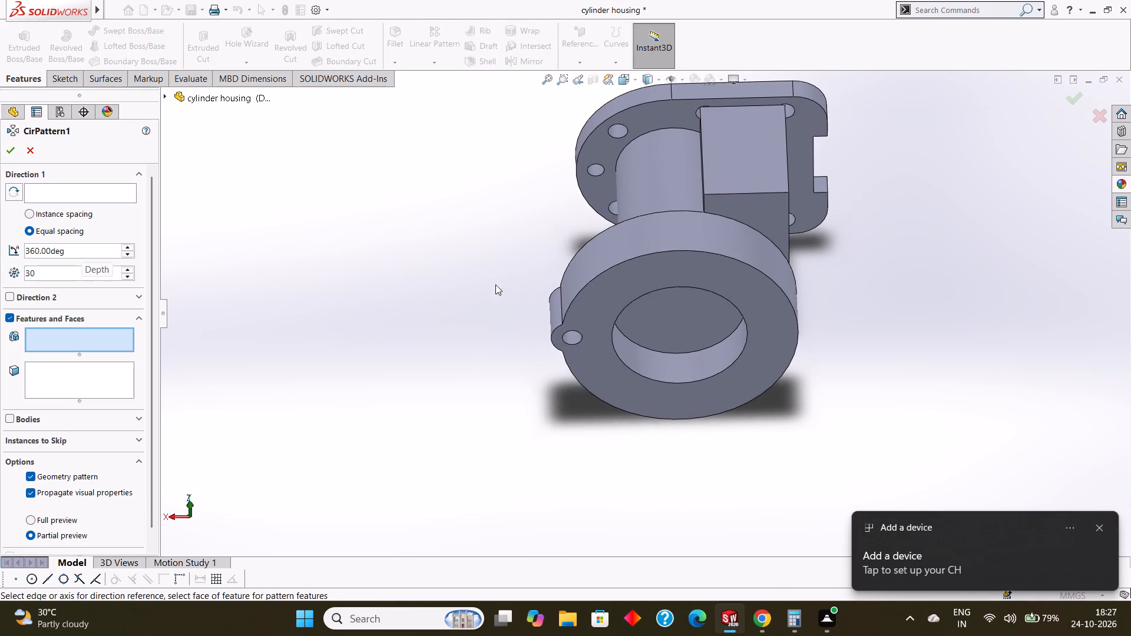
{"action": "left_click", "coordinate": [664, 288]}
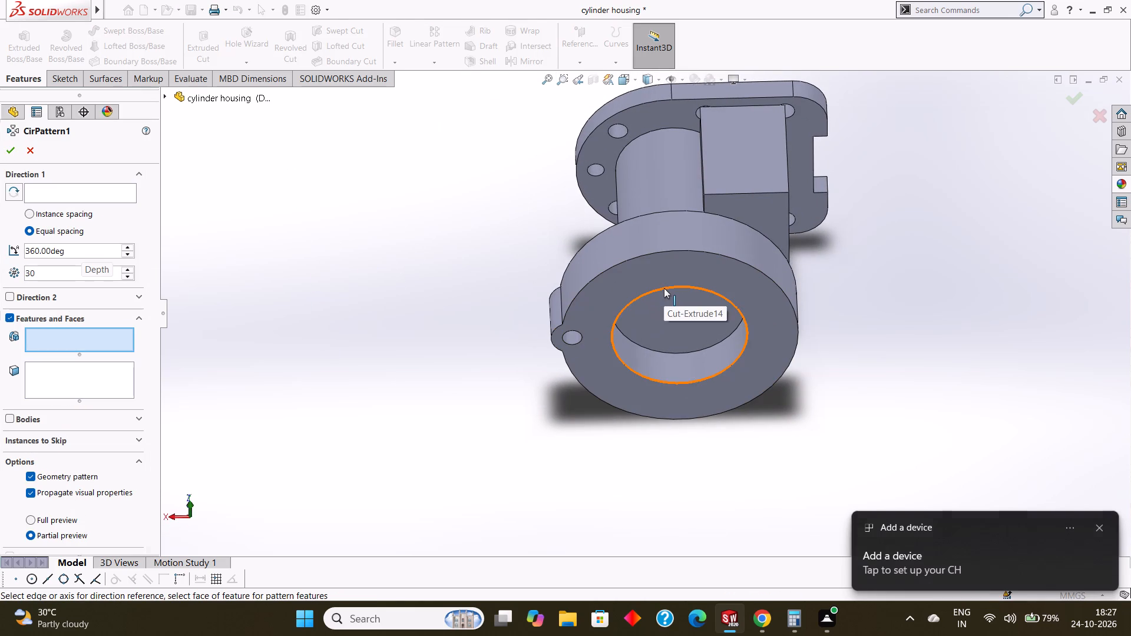
{"action": "middle_click_drag", "start_coordinate": [482, 243], "coordinate": [500, 430]}
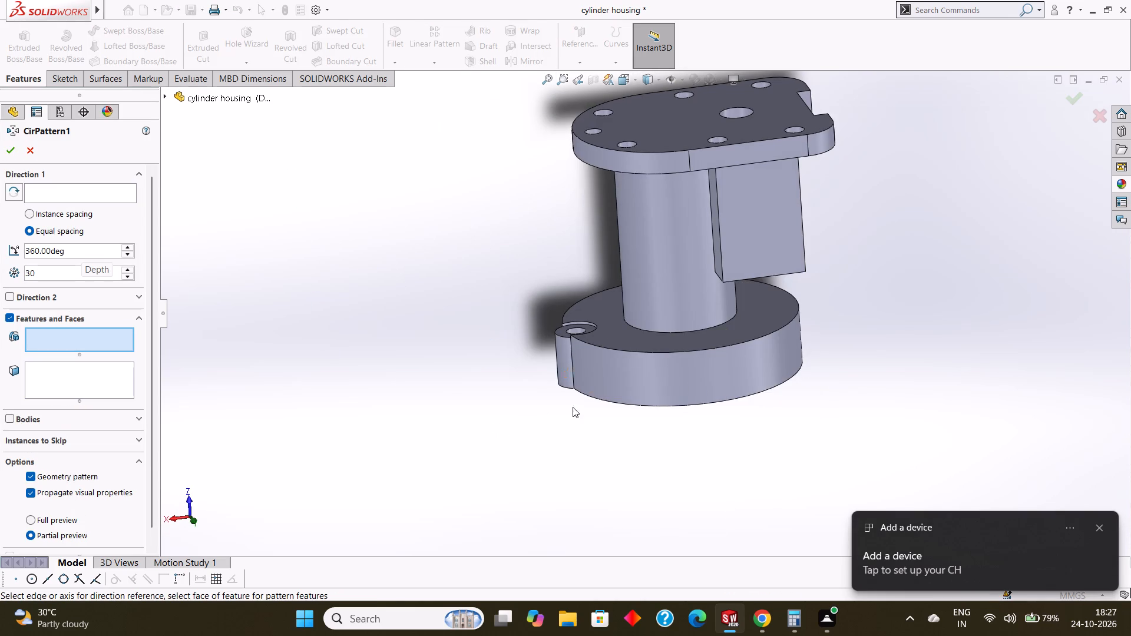
{"action": "middle_click_drag", "start_coordinate": [761, 333], "coordinate": [761, 350]}
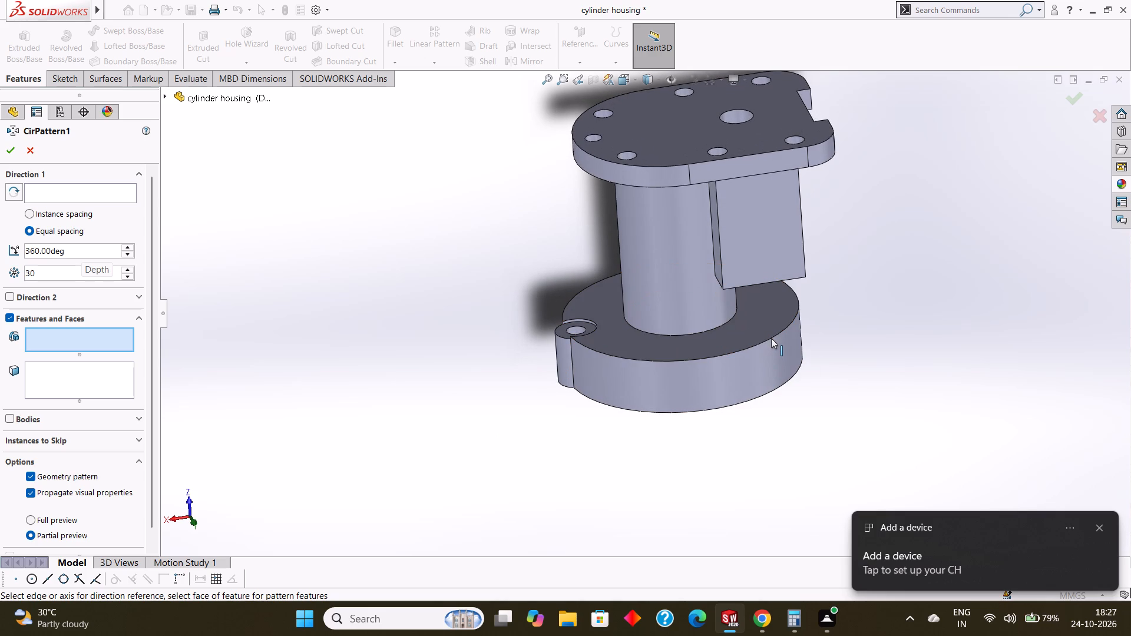
{"action": "middle_click_drag", "start_coordinate": [758, 319], "coordinate": [756, 333]}
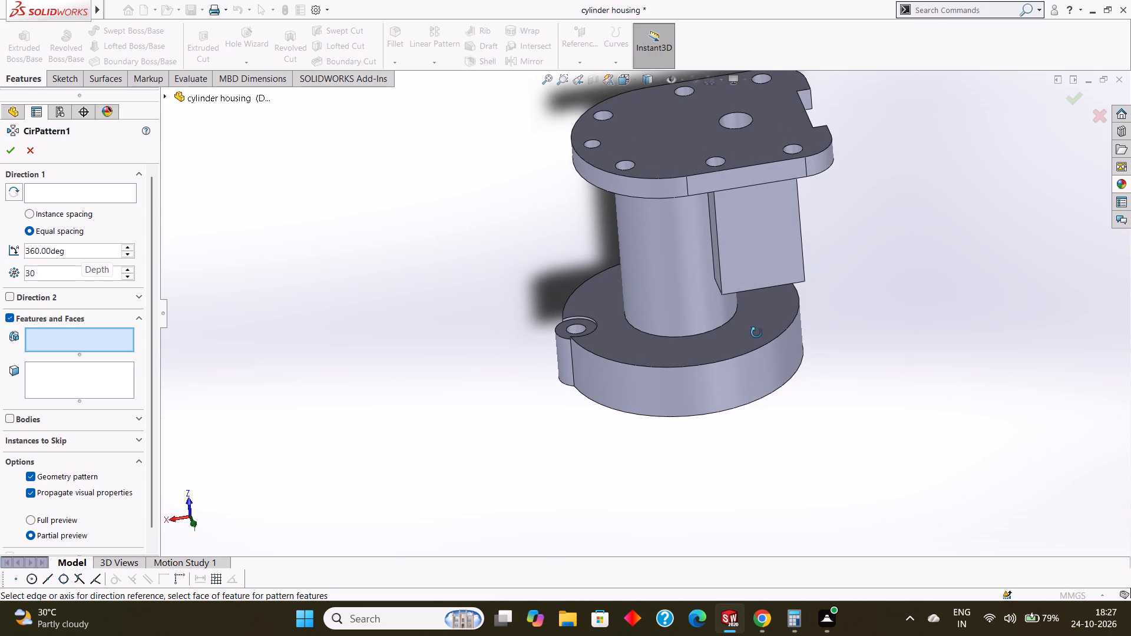
{"action": "middle_click_drag", "start_coordinate": [756, 333], "coordinate": [759, 346]}
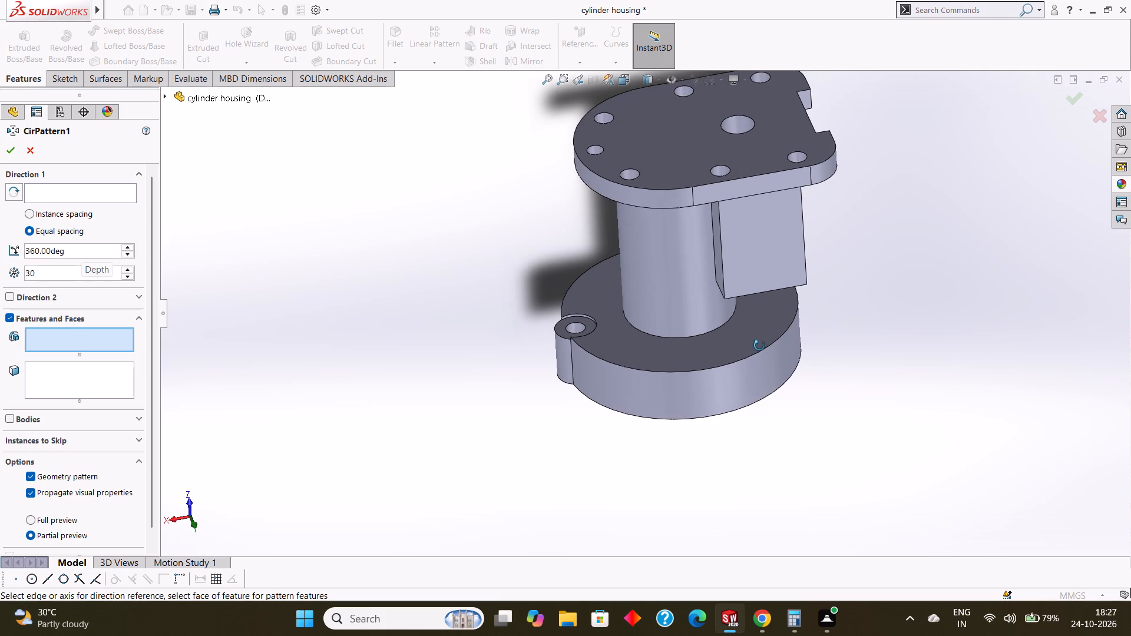
{"action": "middle_click_drag", "start_coordinate": [759, 346], "coordinate": [756, 352]}
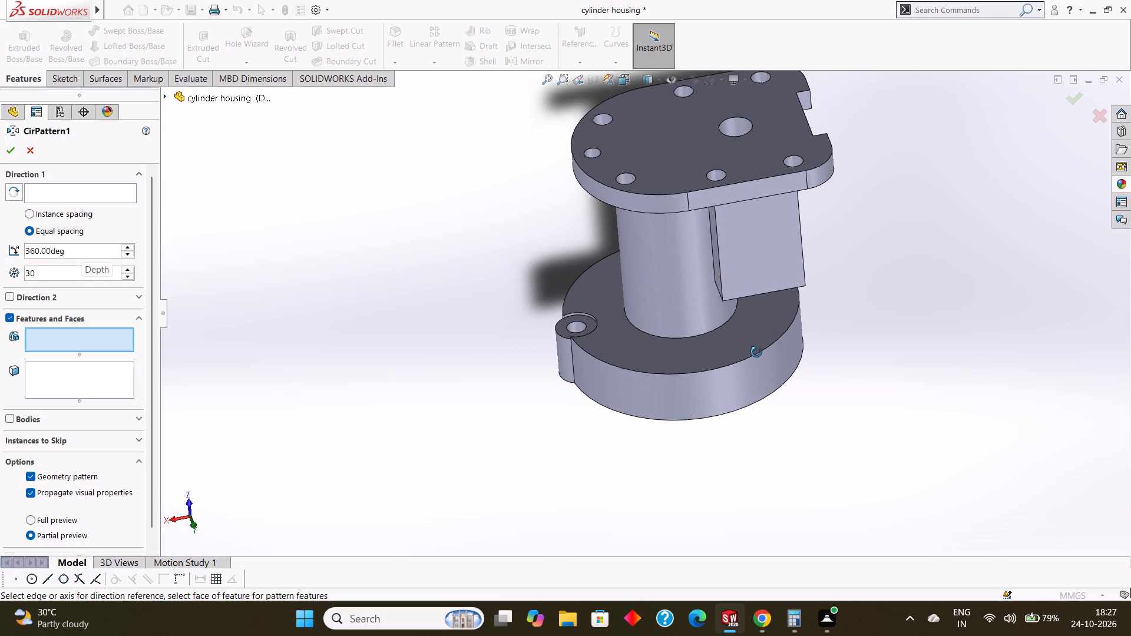
{"action": "middle_click_drag", "start_coordinate": [756, 352], "coordinate": [756, 356]}
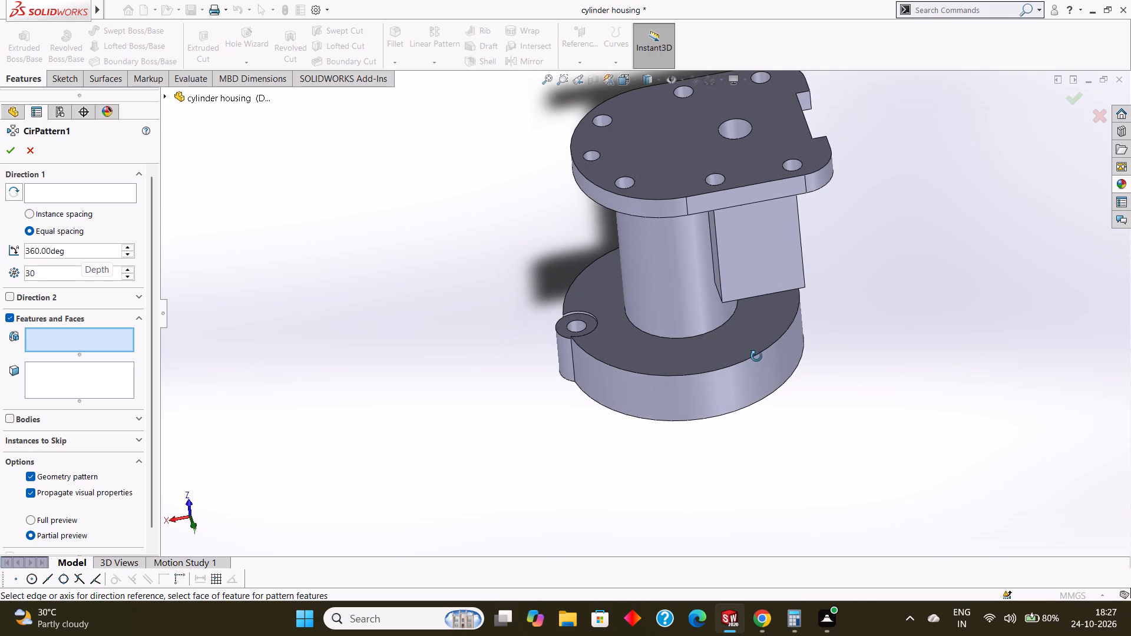
{"action": "middle_click_drag", "start_coordinate": [756, 356], "coordinate": [694, 206]}
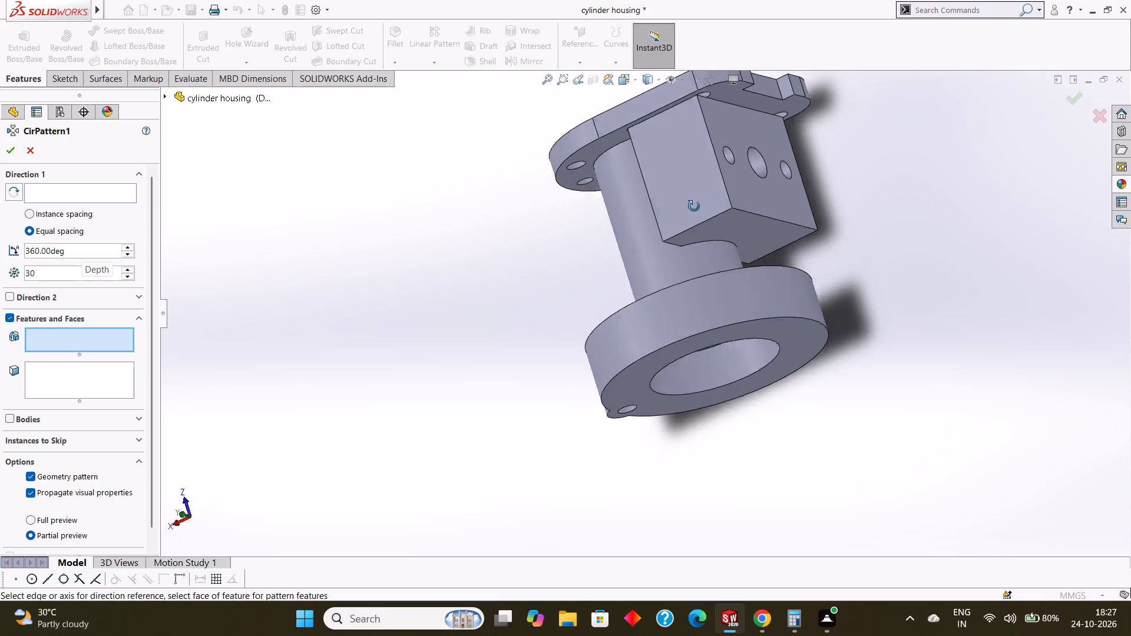
{"action": "middle_click_drag", "start_coordinate": [694, 206], "coordinate": [693, 174]}
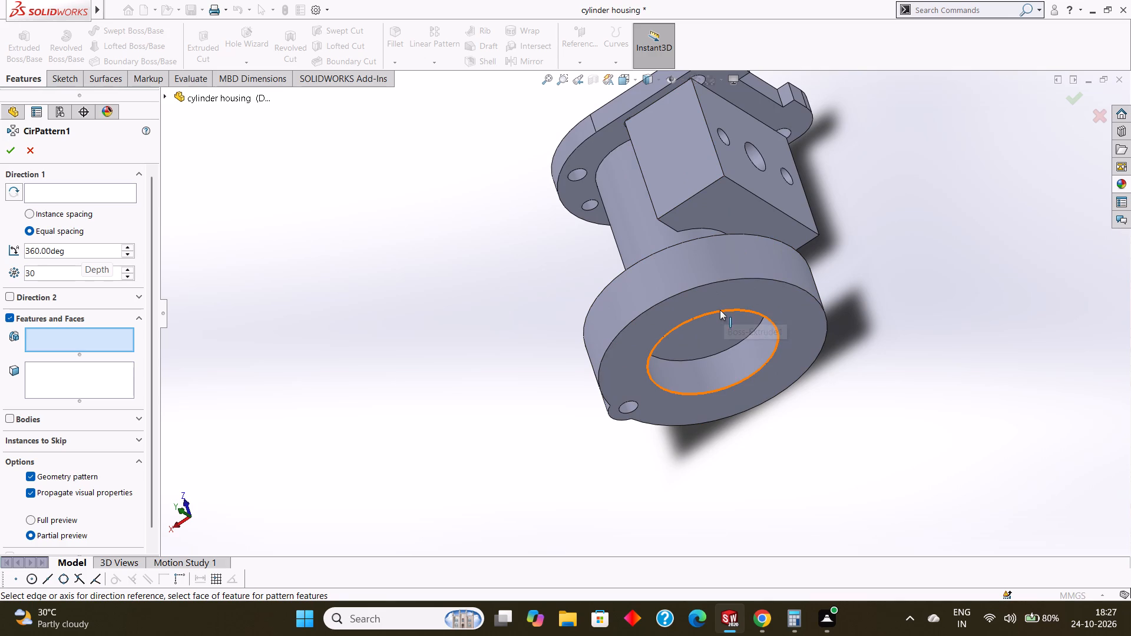
{"action": "left_click", "coordinate": [720, 310]}
{"action": "left_click", "coordinate": [712, 311]}
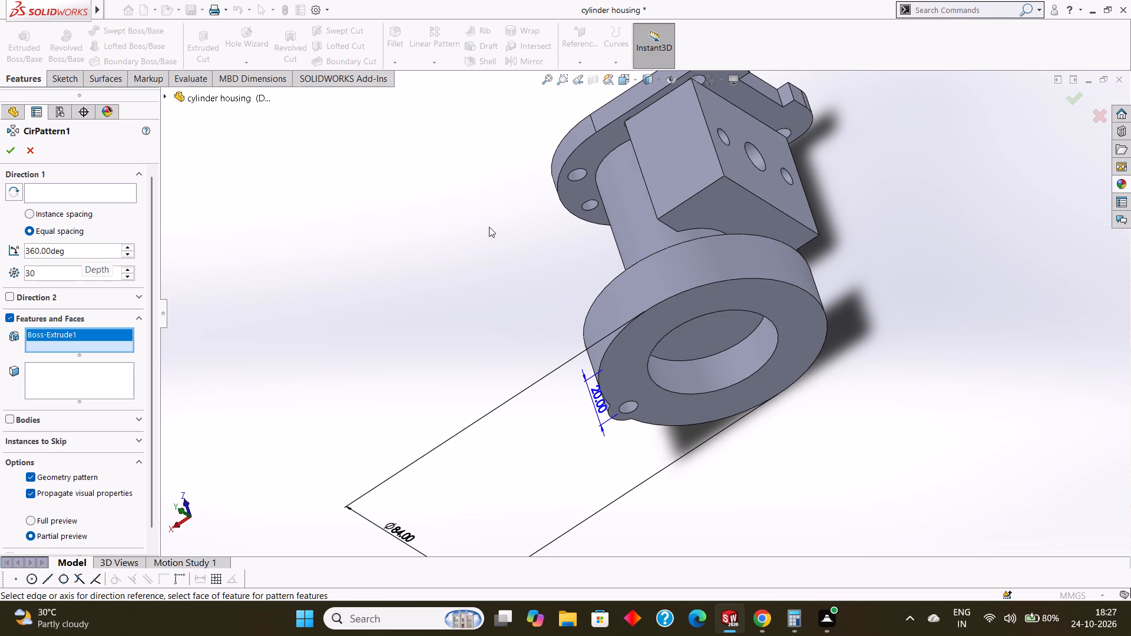
{"action": "left_click", "coordinate": [92, 189]}
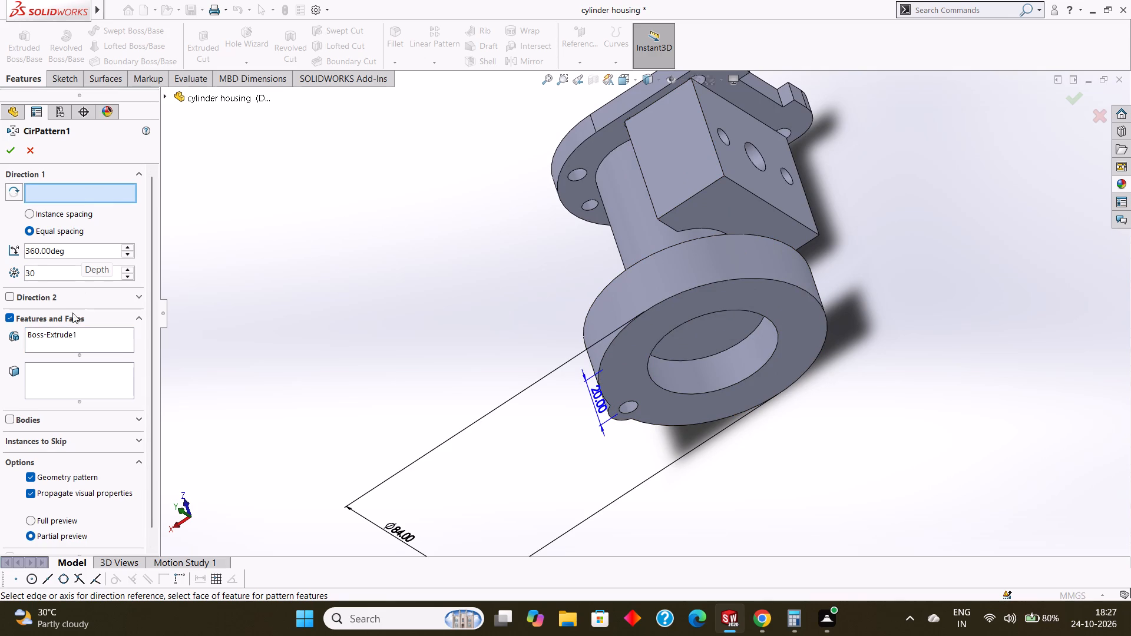
{"action": "right_click", "coordinate": [61, 333]}
{"action": "left_click", "coordinate": [88, 341]}
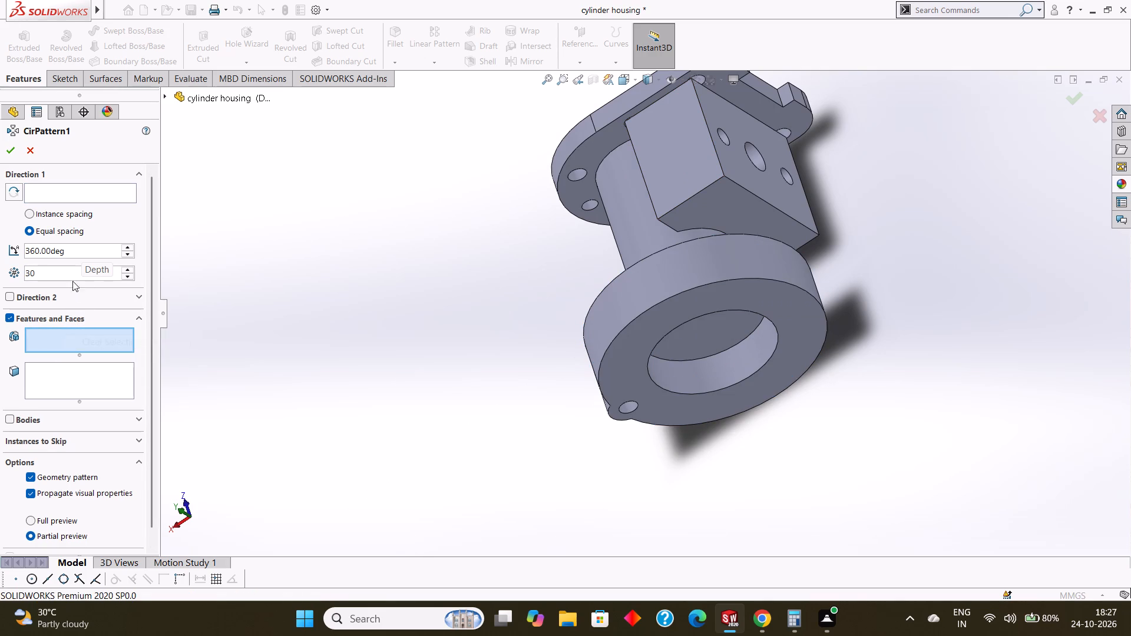
{"action": "left_click", "coordinate": [46, 194]}
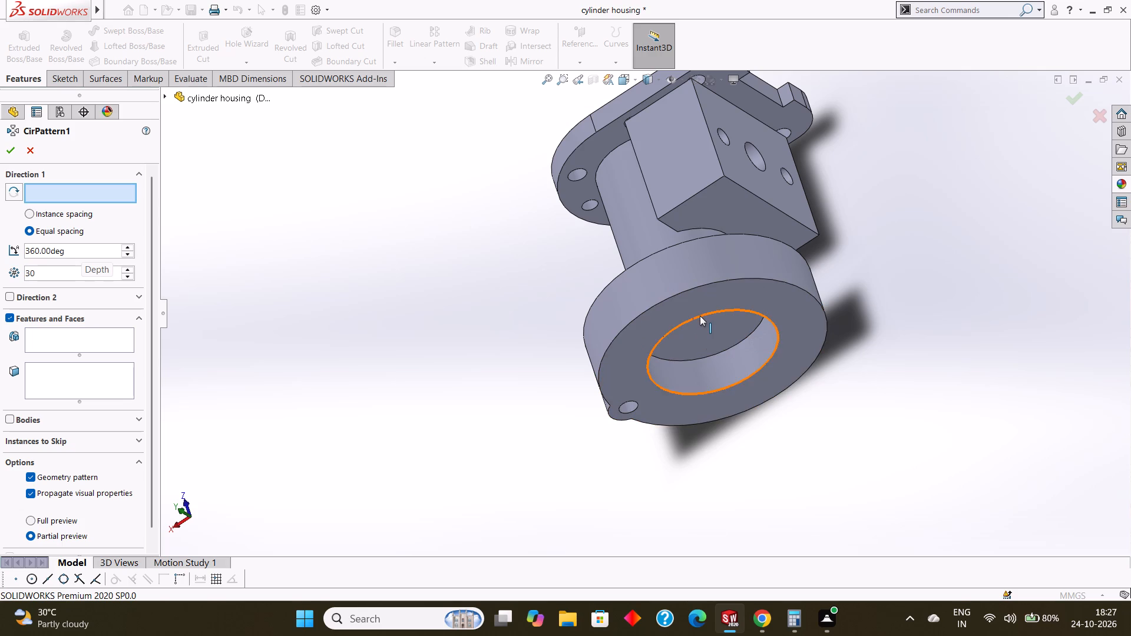
{"action": "left_click", "coordinate": [700, 316]}
Choose the flange lug extrusion and the 15 mm recess cut around its hole as the features to pattern.
{"action": "middle_click_drag", "start_coordinate": [507, 252], "coordinate": [540, 418]}
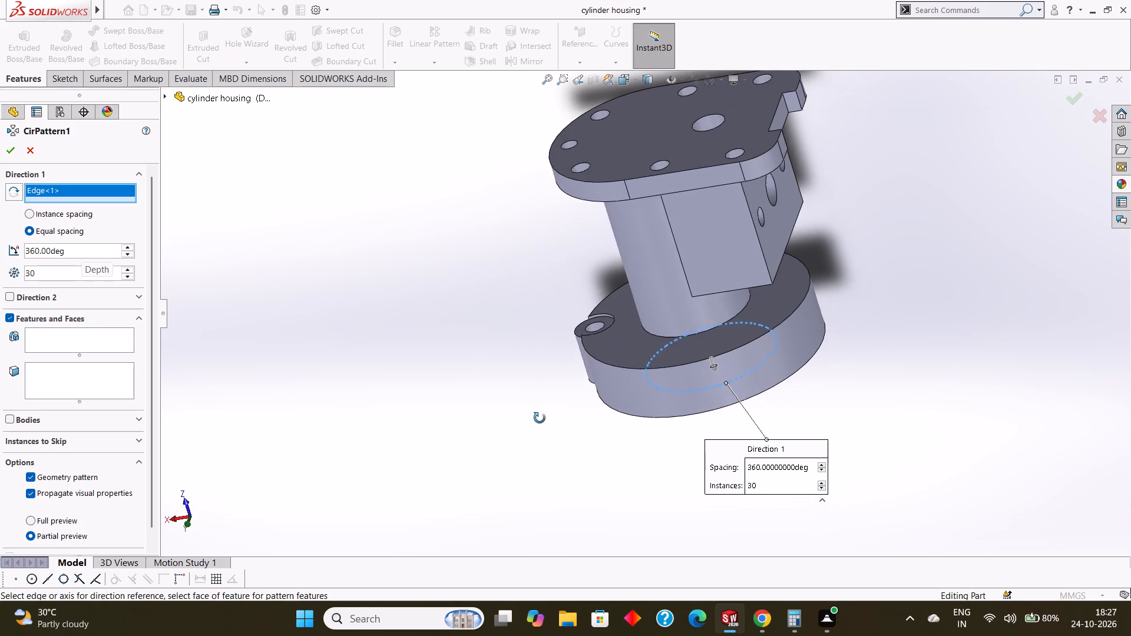
{"action": "middle_click_drag", "start_coordinate": [540, 418], "coordinate": [540, 420]}
{"action": "left_click", "coordinate": [59, 334]}
{"action": "middle_click_drag", "start_coordinate": [353, 330], "coordinate": [461, 306]}
{"action": "left_click", "coordinate": [598, 327]}
{"action": "middle_click_drag", "start_coordinate": [475, 330], "coordinate": [439, 408]}
{"action": "scroll", "coordinate": [655, 347], "scroll_direction": "down", "scroll_amount": 2}
{"action": "left_click", "coordinate": [557, 323]}
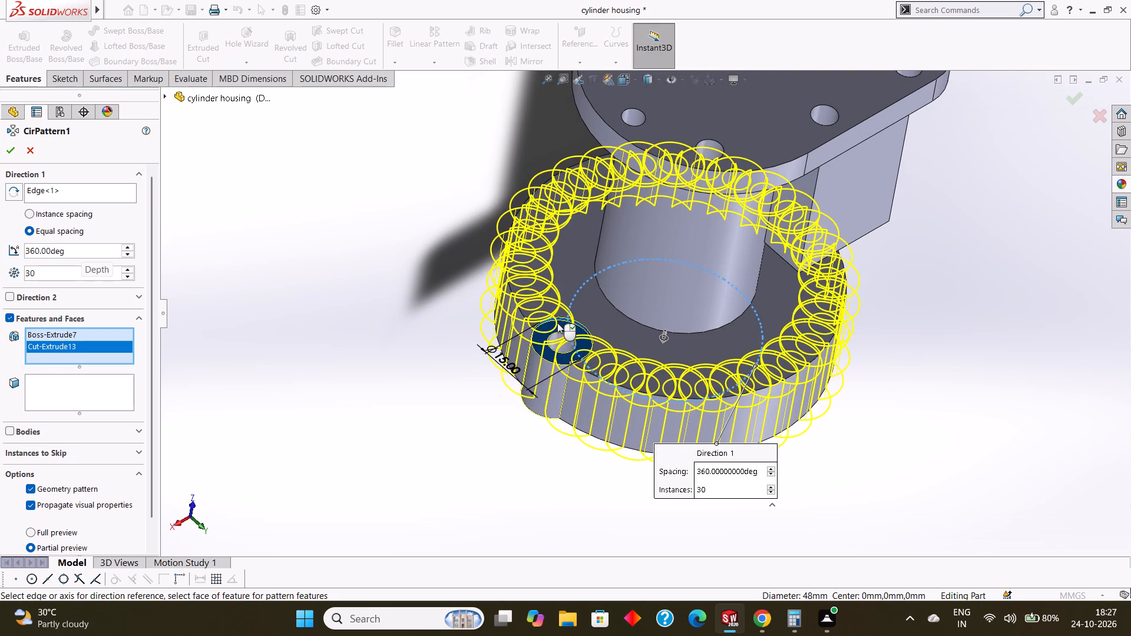
{"action": "middle_click_drag", "start_coordinate": [385, 398], "coordinate": [383, 379]}
{"action": "scroll", "coordinate": [572, 330], "scroll_direction": "down", "scroll_amount": 8}
{"action": "scroll", "coordinate": [578, 283], "scroll_direction": "down", "scroll_amount": 3}
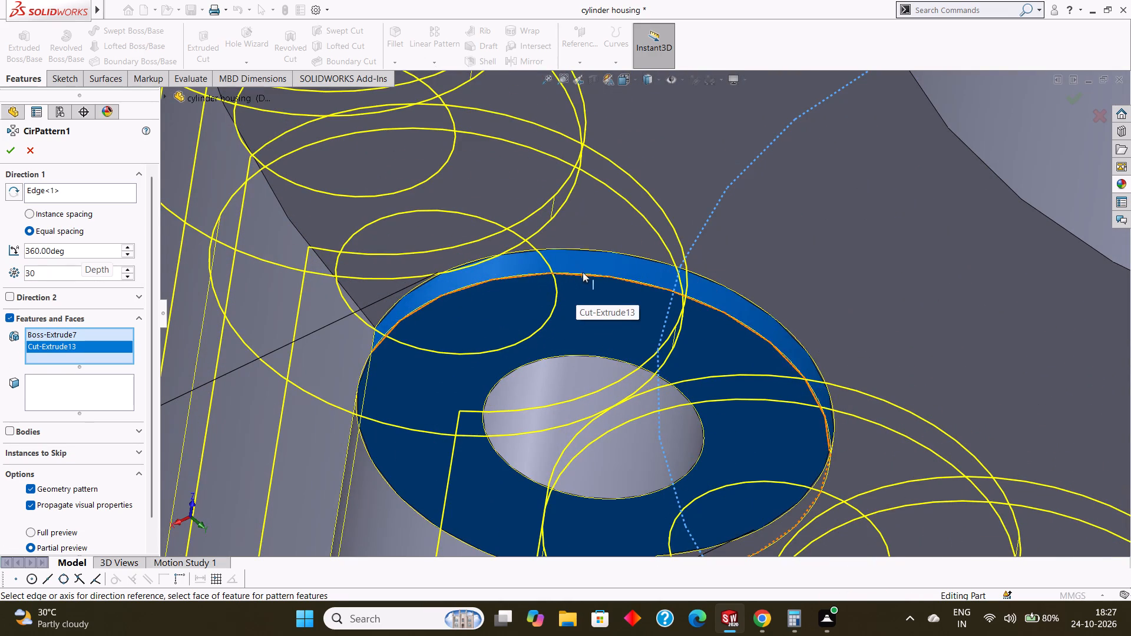
{"action": "left_click", "coordinate": [586, 256]}
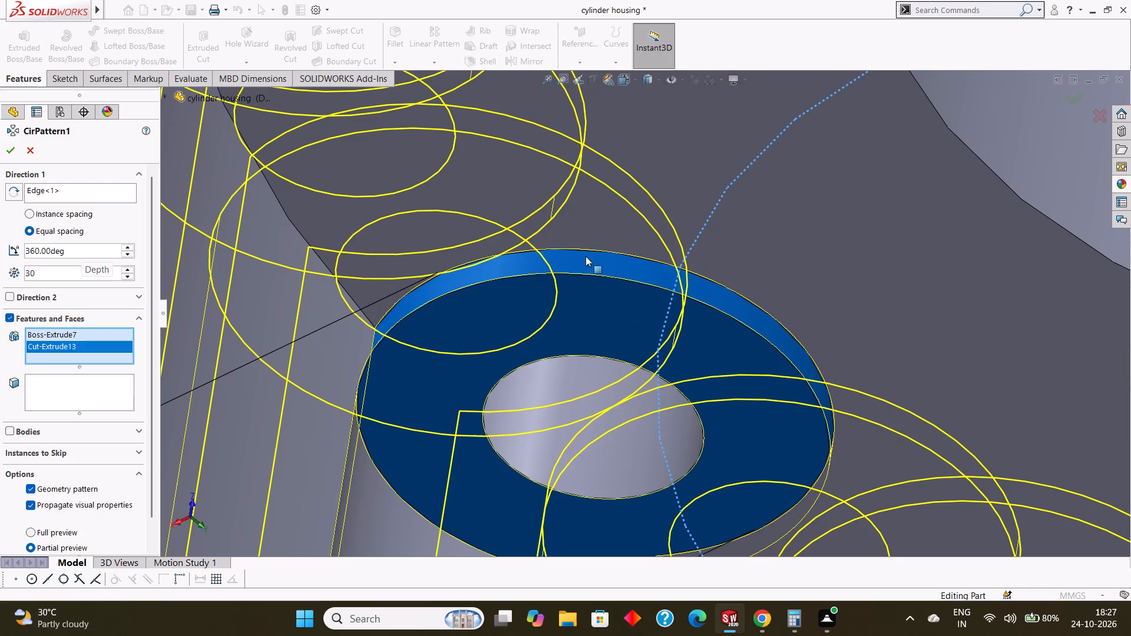
{"action": "left_click", "coordinate": [553, 299]}
{"action": "scroll", "coordinate": [553, 299], "scroll_direction": "up", "scroll_amount": 3}
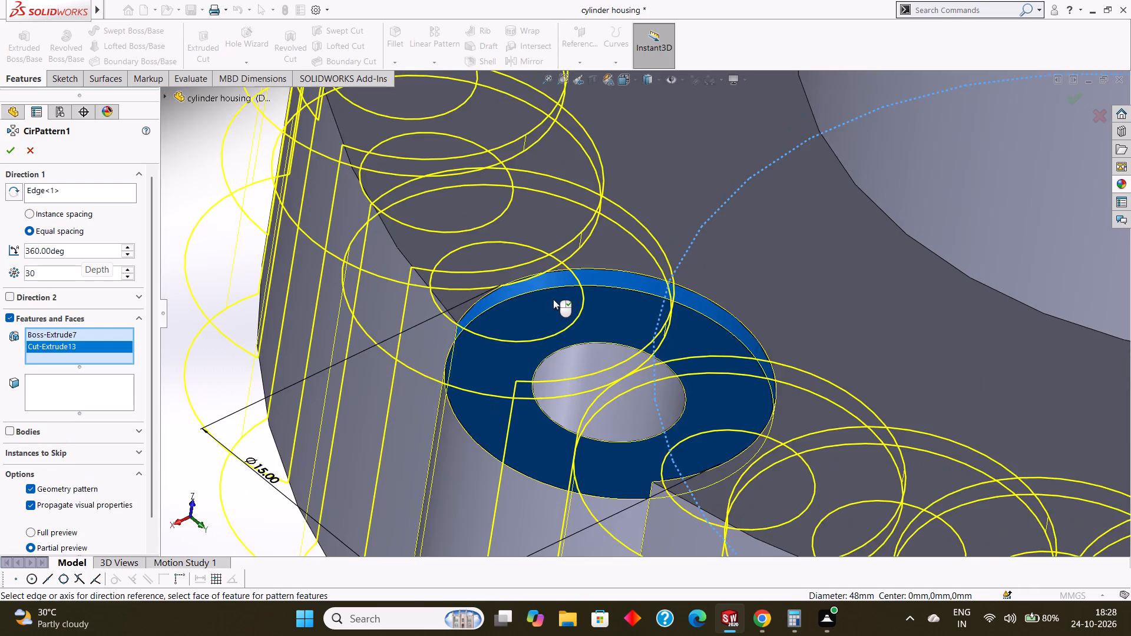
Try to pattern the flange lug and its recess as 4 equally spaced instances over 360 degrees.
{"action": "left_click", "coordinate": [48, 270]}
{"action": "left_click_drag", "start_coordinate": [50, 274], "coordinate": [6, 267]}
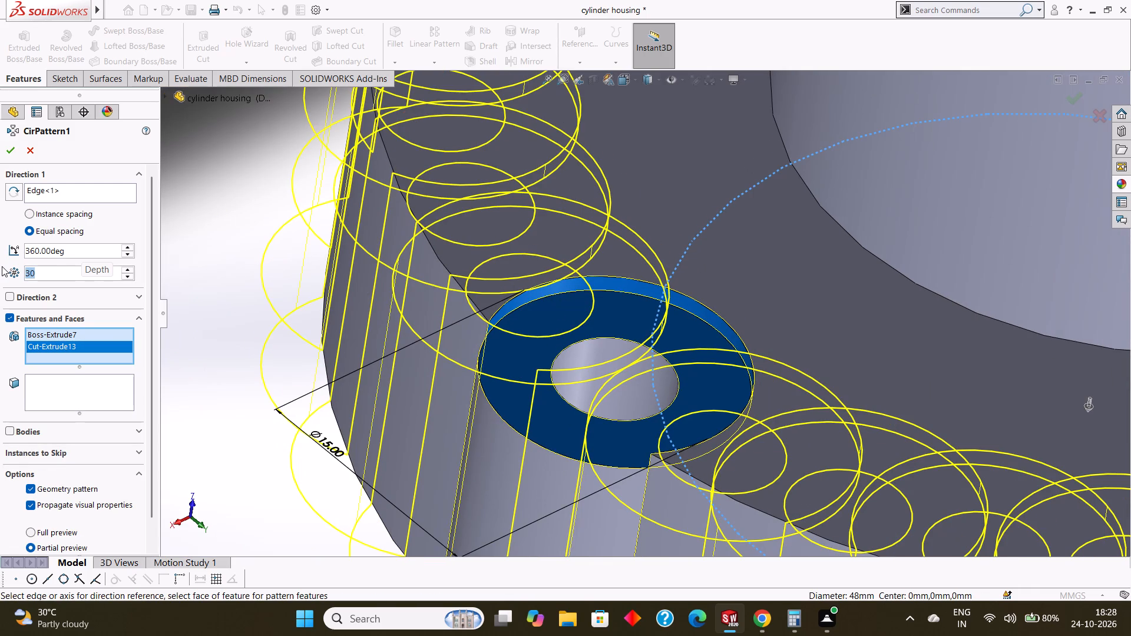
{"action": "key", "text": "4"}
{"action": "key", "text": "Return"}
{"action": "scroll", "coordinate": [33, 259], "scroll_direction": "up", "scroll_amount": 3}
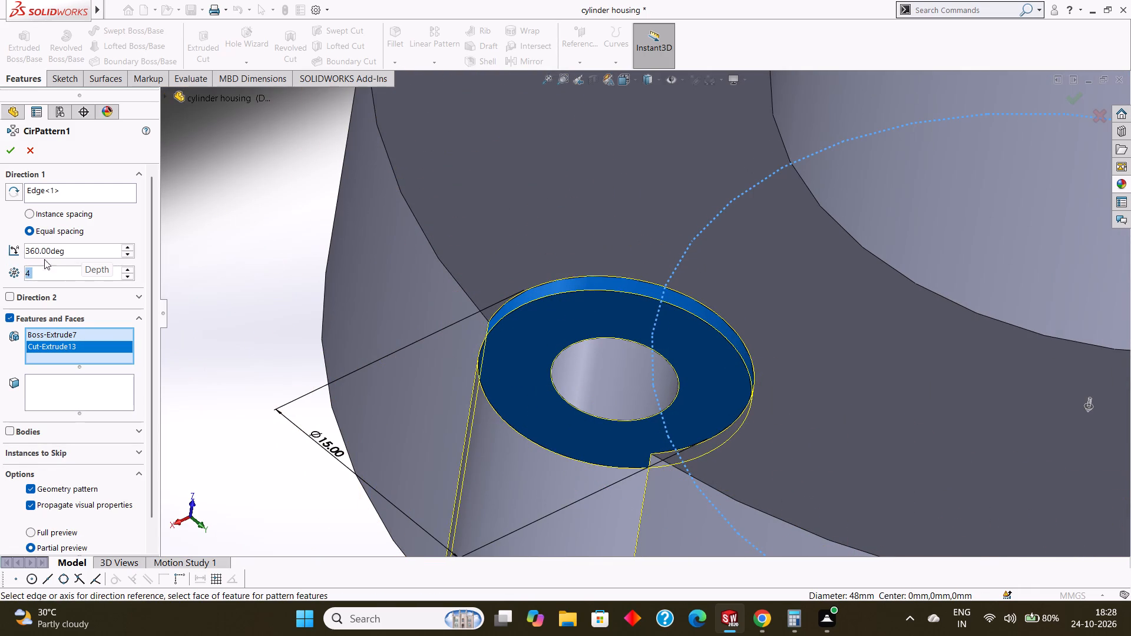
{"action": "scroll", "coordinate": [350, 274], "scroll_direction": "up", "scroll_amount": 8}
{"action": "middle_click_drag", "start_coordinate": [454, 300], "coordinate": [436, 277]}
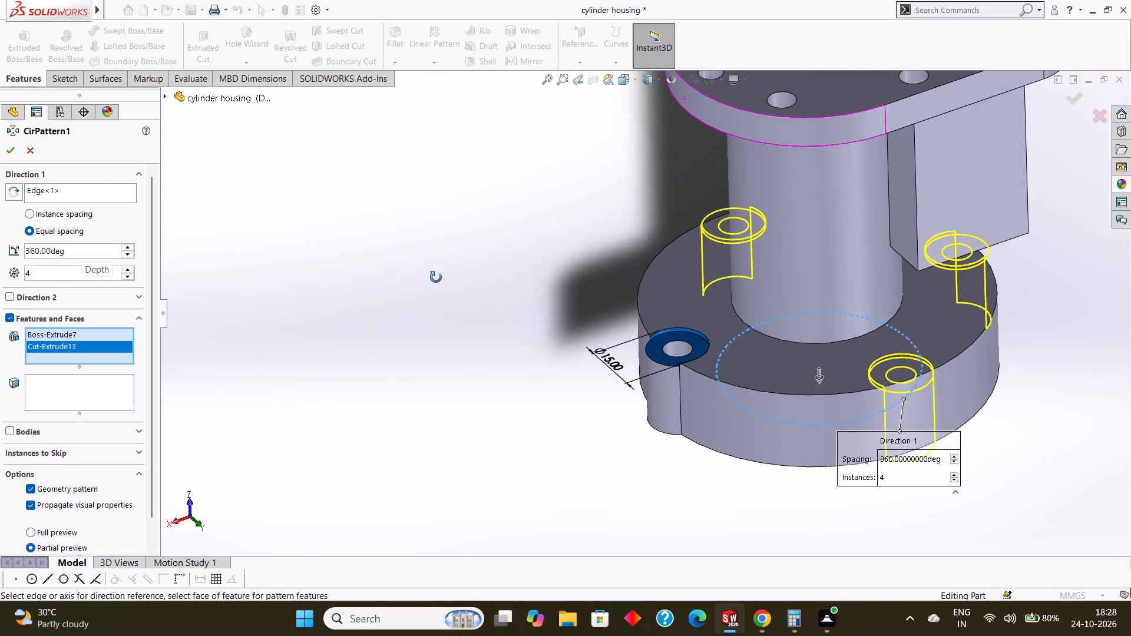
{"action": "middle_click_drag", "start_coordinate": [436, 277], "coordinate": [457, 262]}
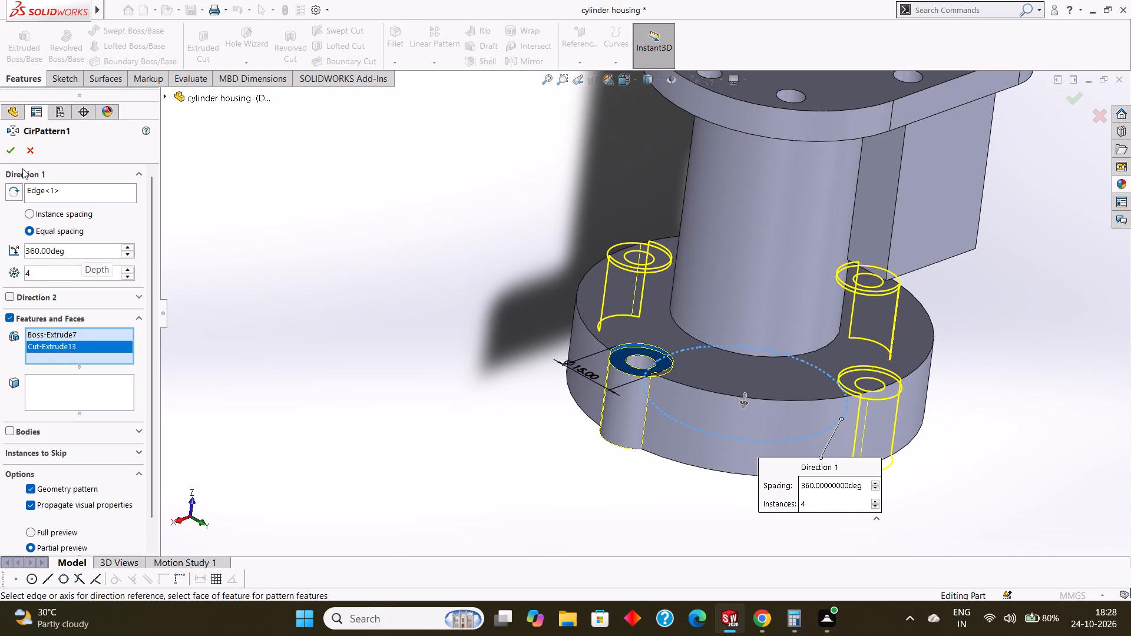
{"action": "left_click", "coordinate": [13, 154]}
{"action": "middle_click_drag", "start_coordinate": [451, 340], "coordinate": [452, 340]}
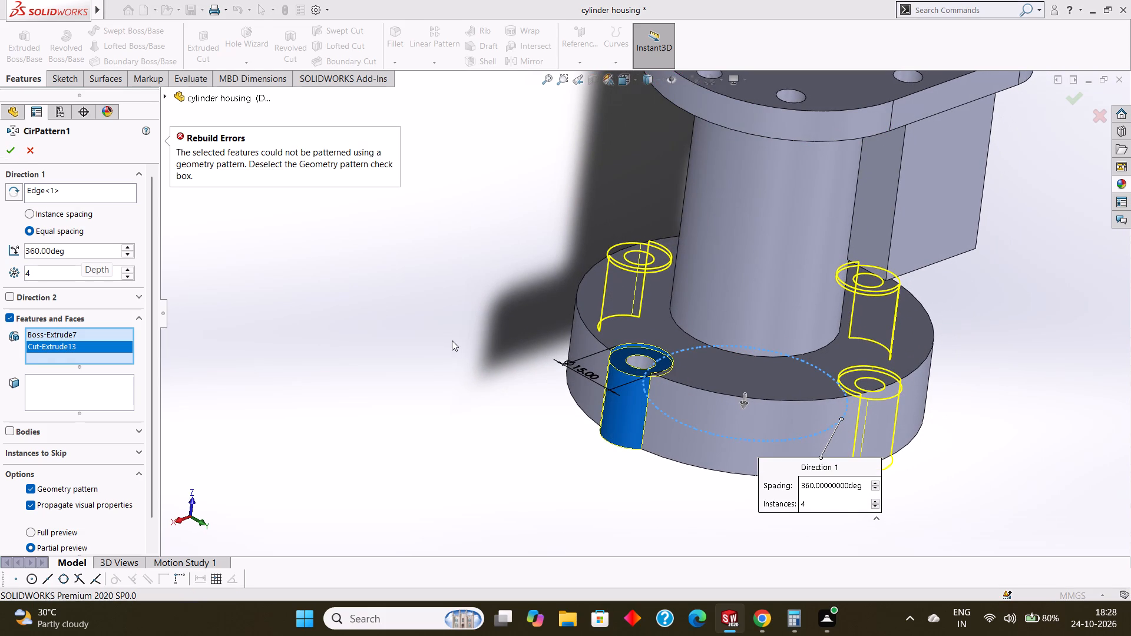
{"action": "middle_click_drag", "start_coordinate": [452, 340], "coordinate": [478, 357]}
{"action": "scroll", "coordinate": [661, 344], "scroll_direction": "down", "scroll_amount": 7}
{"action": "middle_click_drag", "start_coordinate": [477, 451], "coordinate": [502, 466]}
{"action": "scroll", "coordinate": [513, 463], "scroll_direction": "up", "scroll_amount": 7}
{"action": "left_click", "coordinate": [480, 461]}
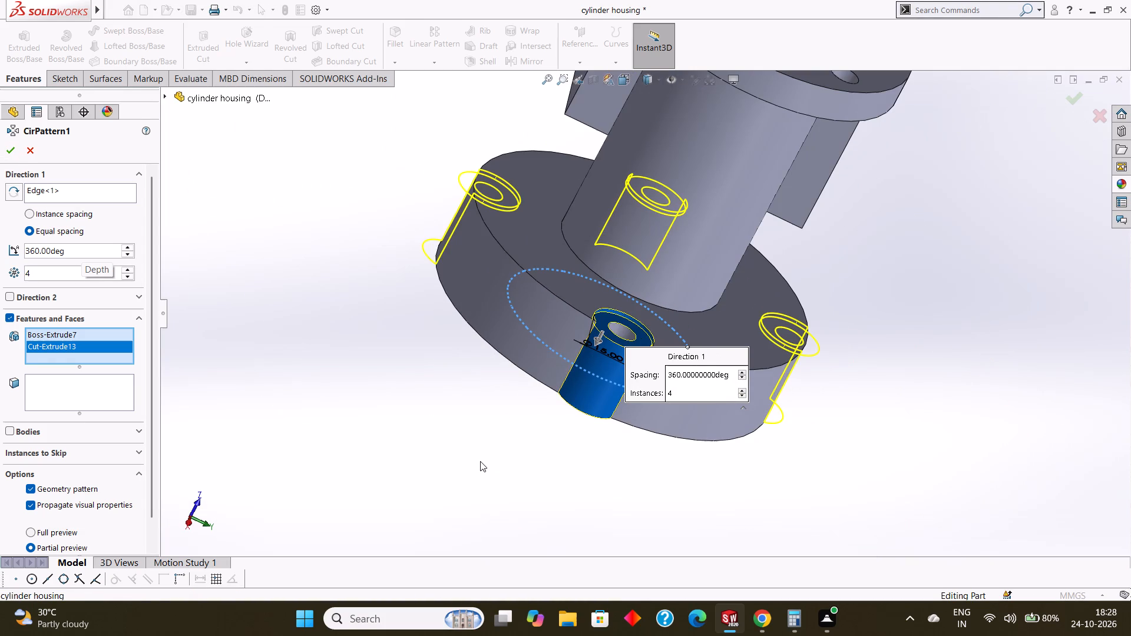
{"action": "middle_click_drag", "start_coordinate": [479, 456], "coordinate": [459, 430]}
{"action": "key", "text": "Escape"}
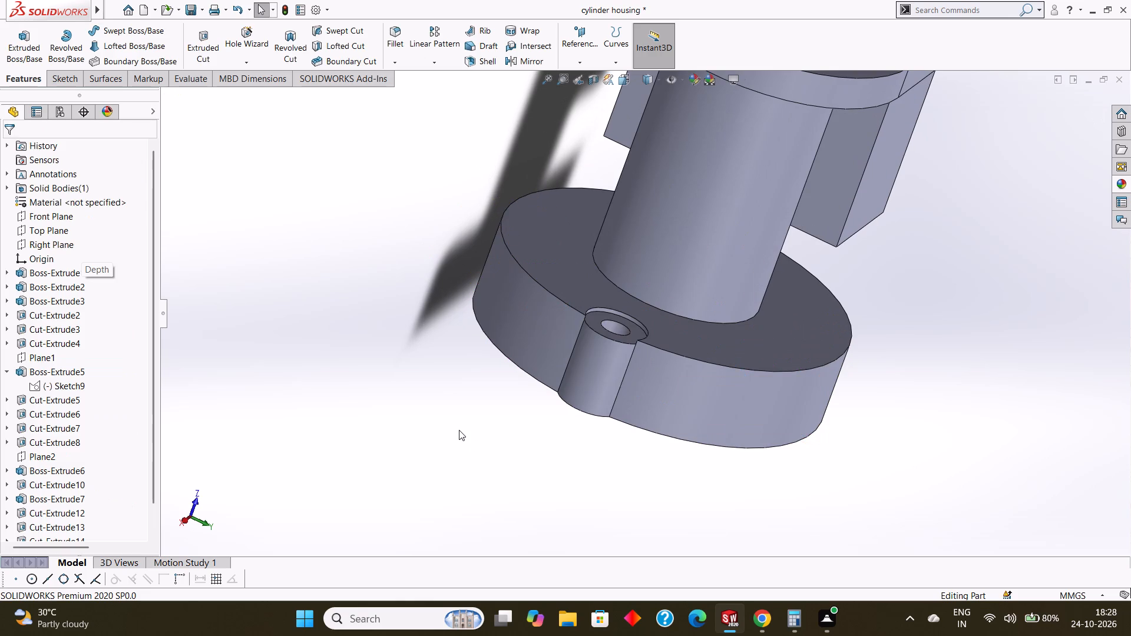
Open a new sketch on the round flange's upper face, beside the existing lug.
{"action": "middle_click_drag", "start_coordinate": [512, 418], "coordinate": [508, 425]}
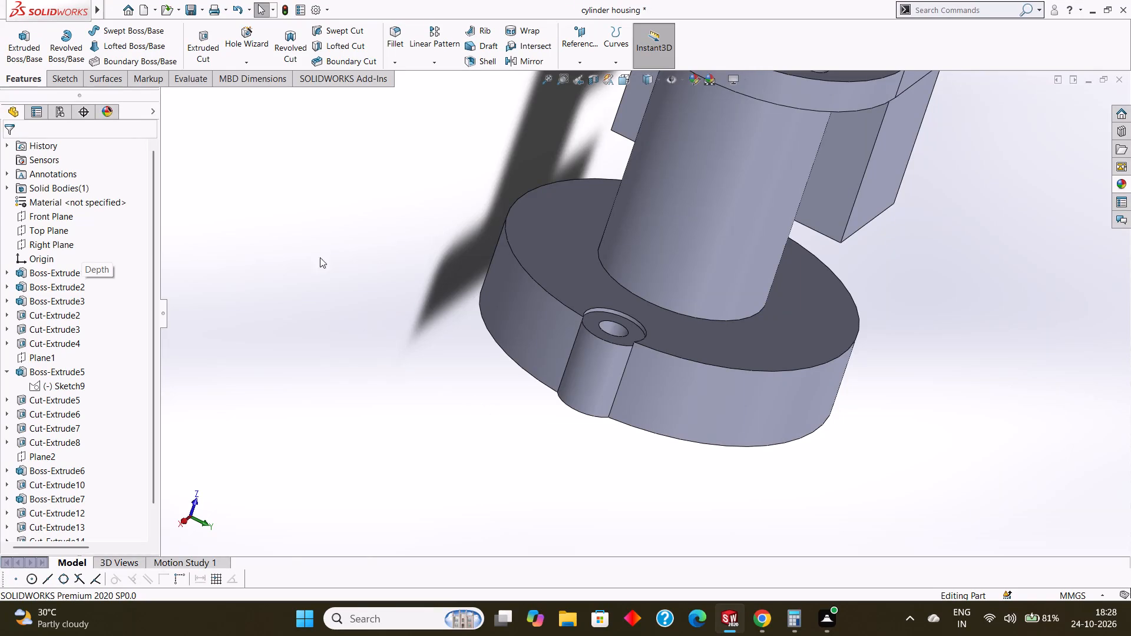
{"action": "left_click", "coordinate": [340, 194]}
{"action": "middle_click_drag", "start_coordinate": [420, 248], "coordinate": [448, 125]}
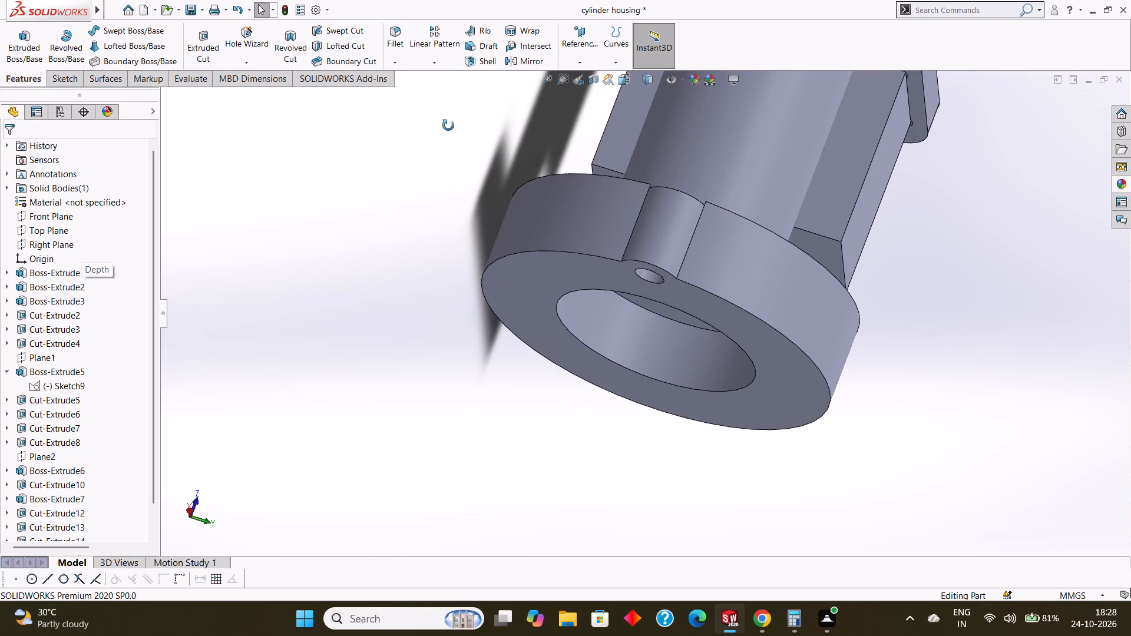
{"action": "middle_click_drag", "start_coordinate": [448, 125], "coordinate": [432, 259]}
{"action": "middle_click_drag", "start_coordinate": [454, 263], "coordinate": [448, 264]}
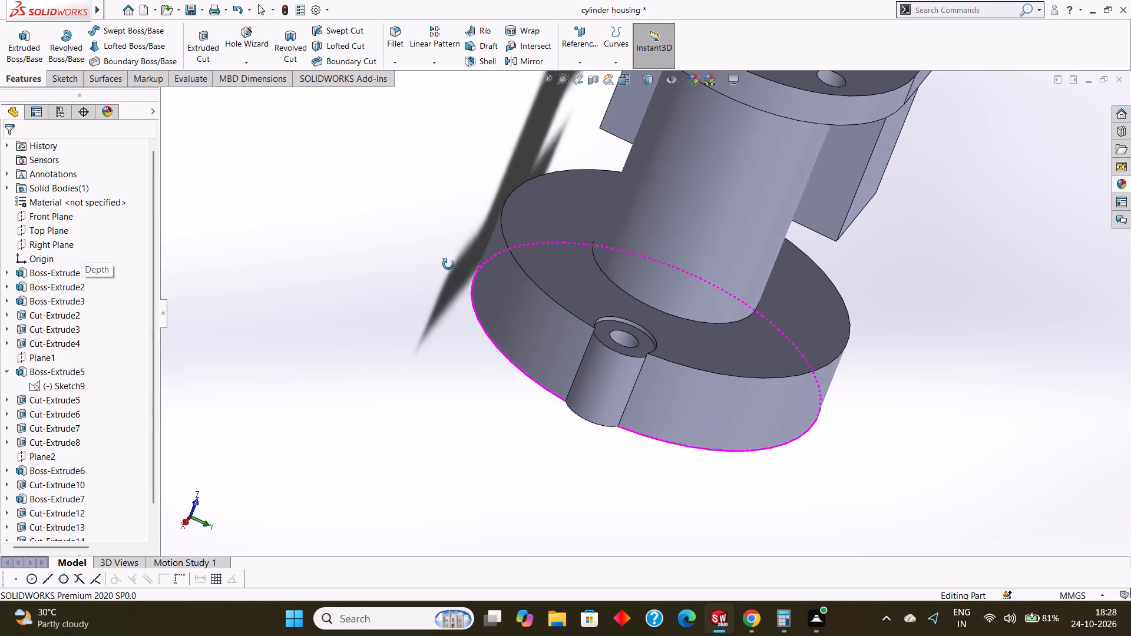
{"action": "middle_click_drag", "start_coordinate": [448, 264], "coordinate": [408, 273]}
{"action": "middle_click_drag", "start_coordinate": [406, 273], "coordinate": [393, 273]}
{"action": "left_click", "coordinate": [705, 294]}
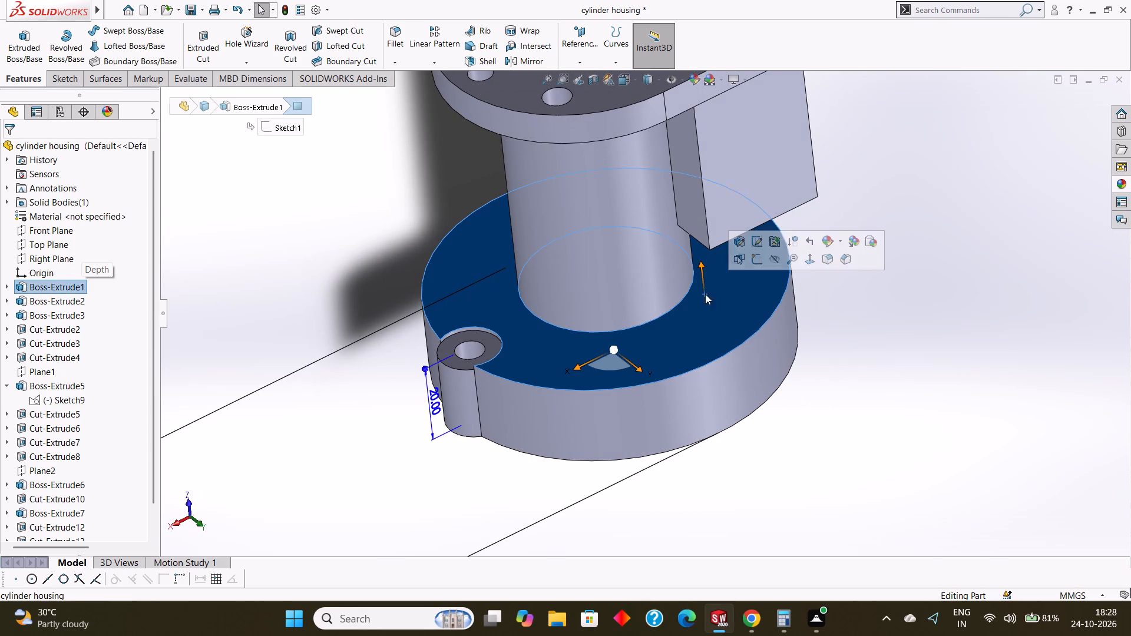
{"action": "left_click", "coordinate": [755, 259]}
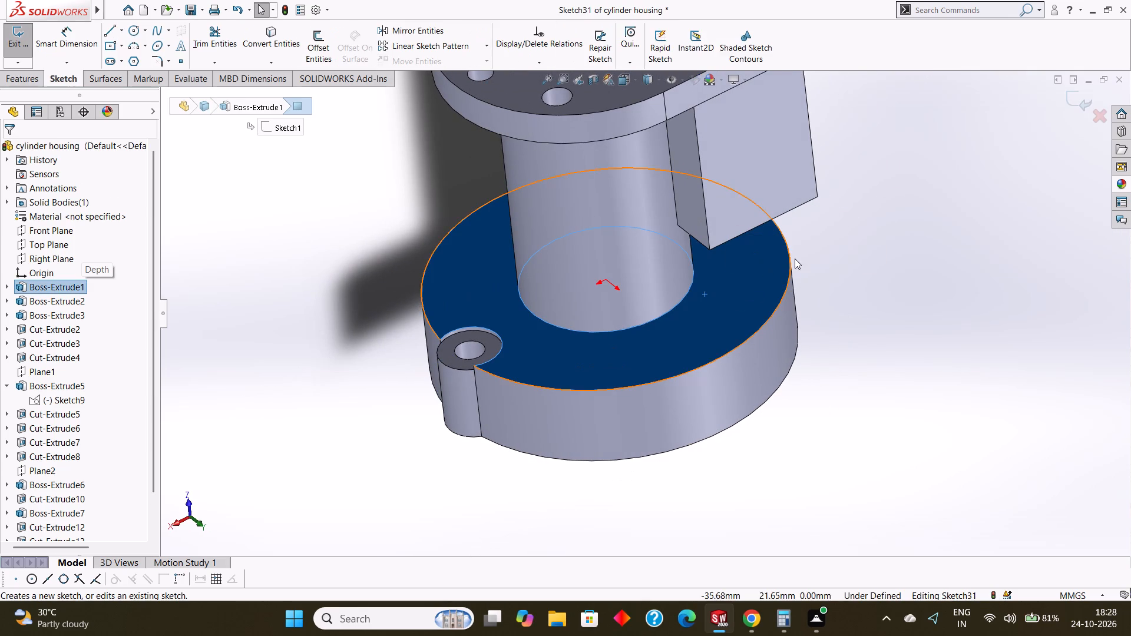
{"action": "key", "text": "Escape"}
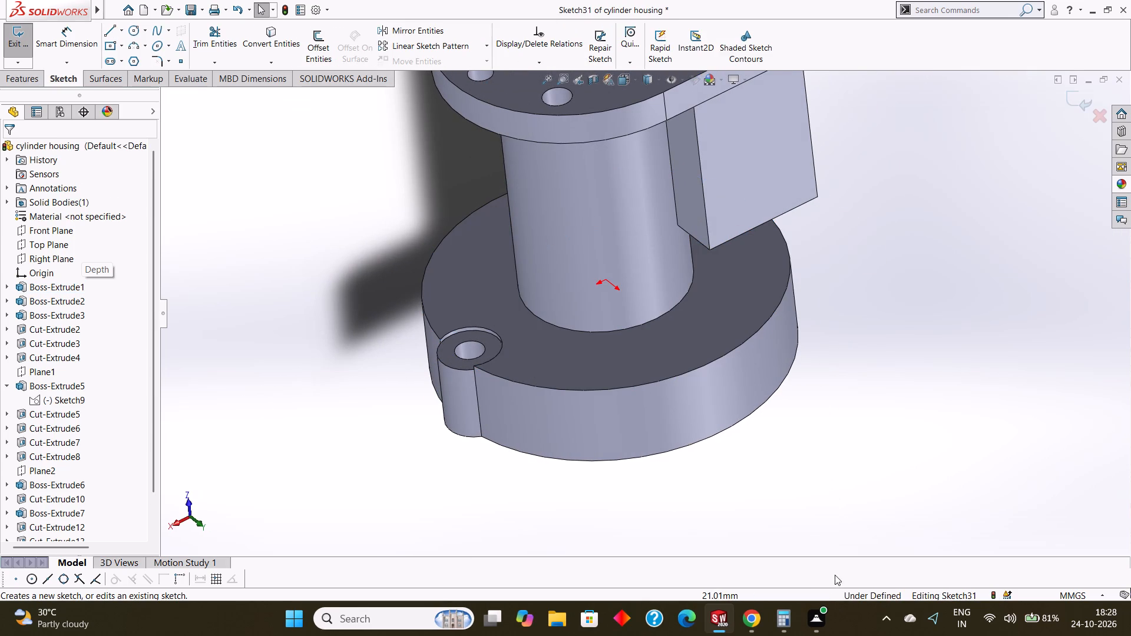
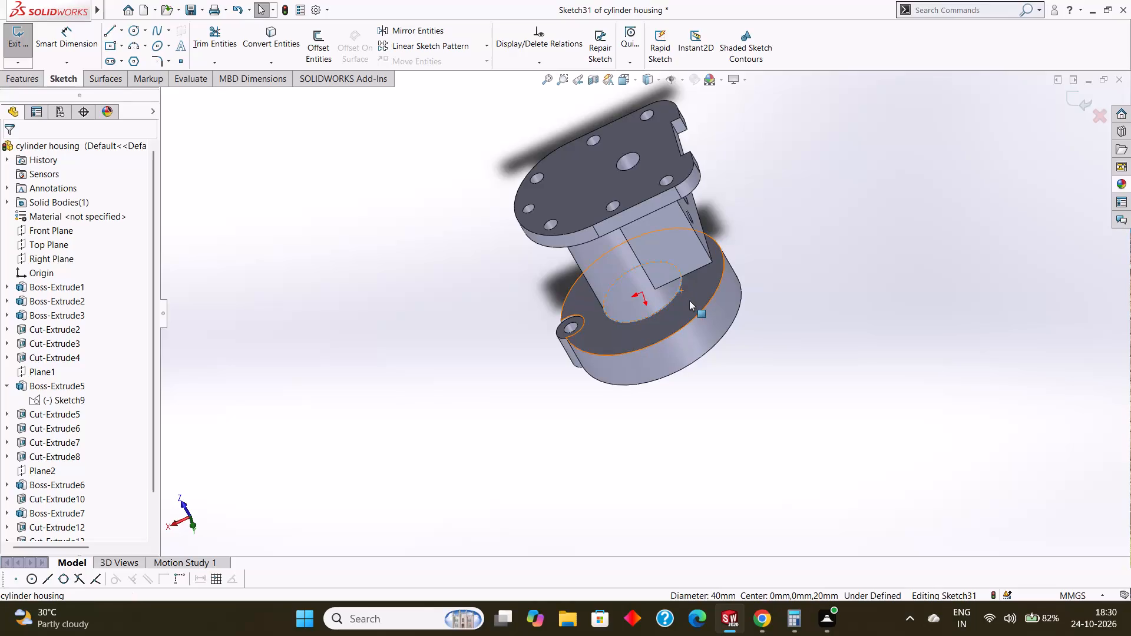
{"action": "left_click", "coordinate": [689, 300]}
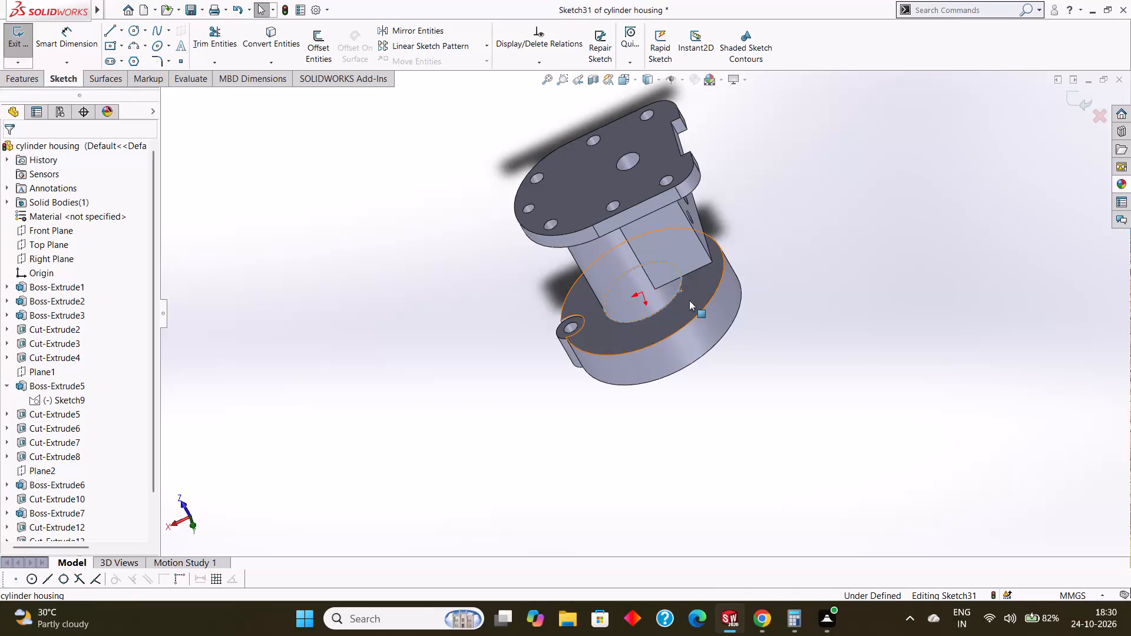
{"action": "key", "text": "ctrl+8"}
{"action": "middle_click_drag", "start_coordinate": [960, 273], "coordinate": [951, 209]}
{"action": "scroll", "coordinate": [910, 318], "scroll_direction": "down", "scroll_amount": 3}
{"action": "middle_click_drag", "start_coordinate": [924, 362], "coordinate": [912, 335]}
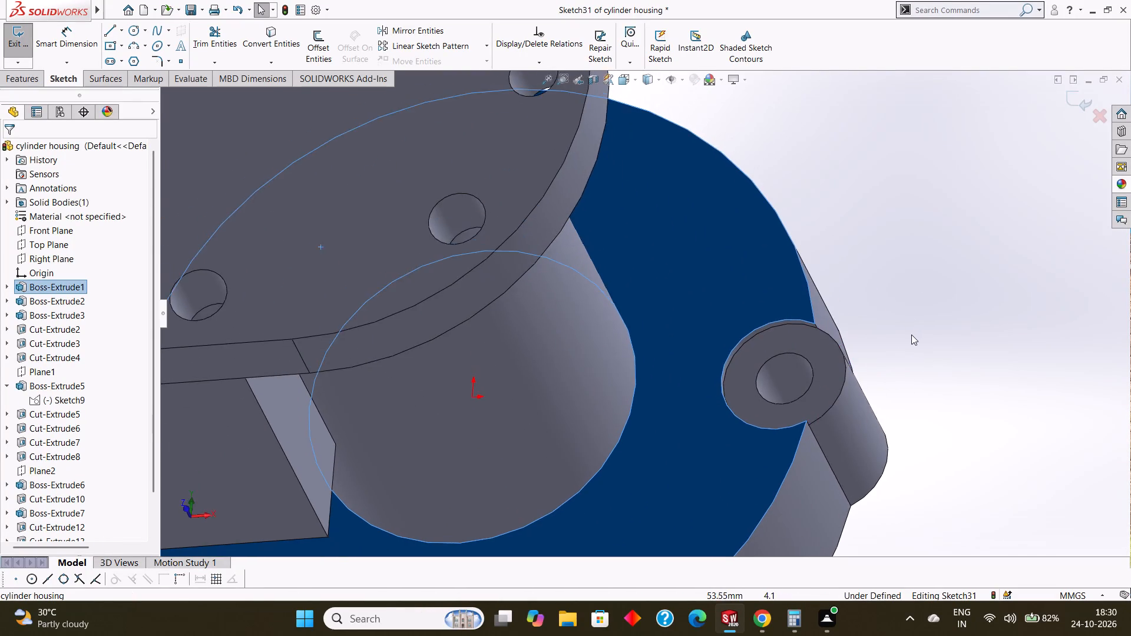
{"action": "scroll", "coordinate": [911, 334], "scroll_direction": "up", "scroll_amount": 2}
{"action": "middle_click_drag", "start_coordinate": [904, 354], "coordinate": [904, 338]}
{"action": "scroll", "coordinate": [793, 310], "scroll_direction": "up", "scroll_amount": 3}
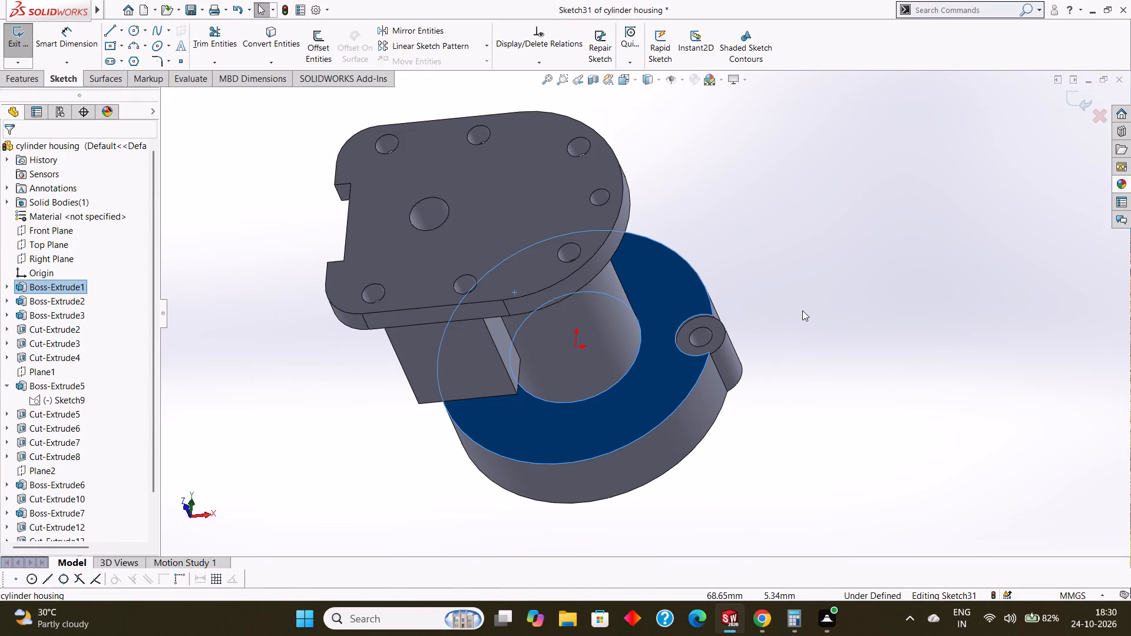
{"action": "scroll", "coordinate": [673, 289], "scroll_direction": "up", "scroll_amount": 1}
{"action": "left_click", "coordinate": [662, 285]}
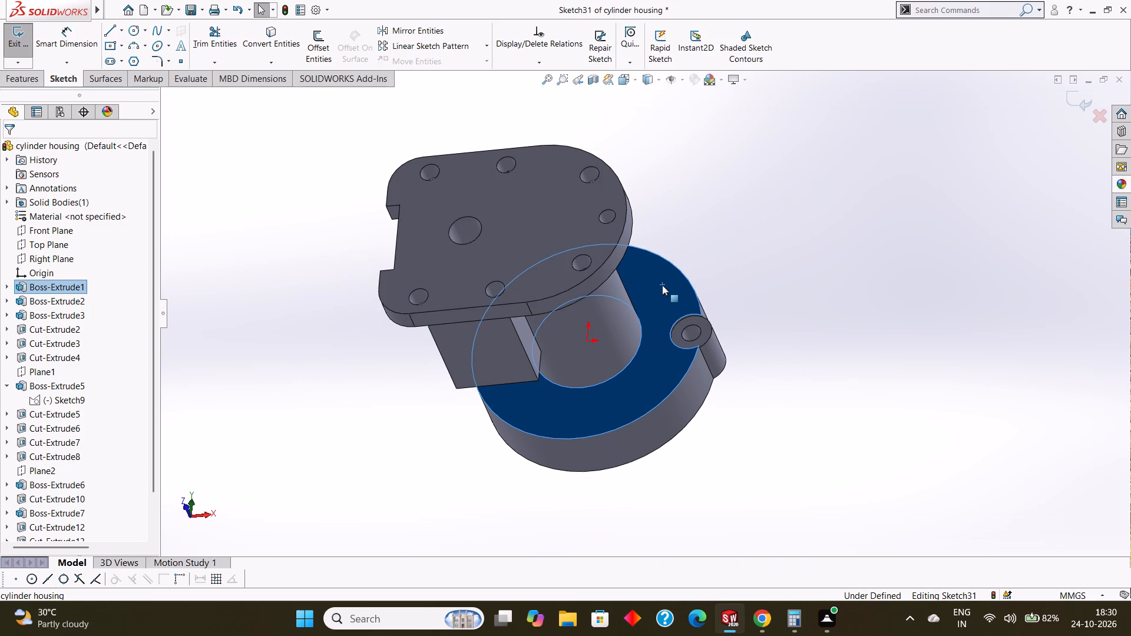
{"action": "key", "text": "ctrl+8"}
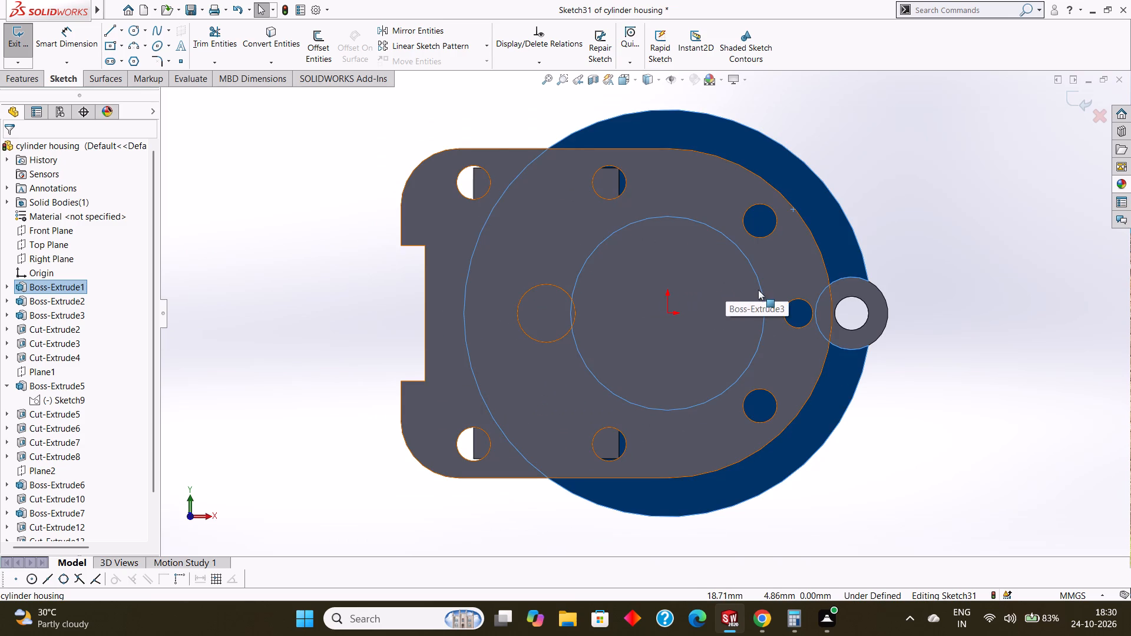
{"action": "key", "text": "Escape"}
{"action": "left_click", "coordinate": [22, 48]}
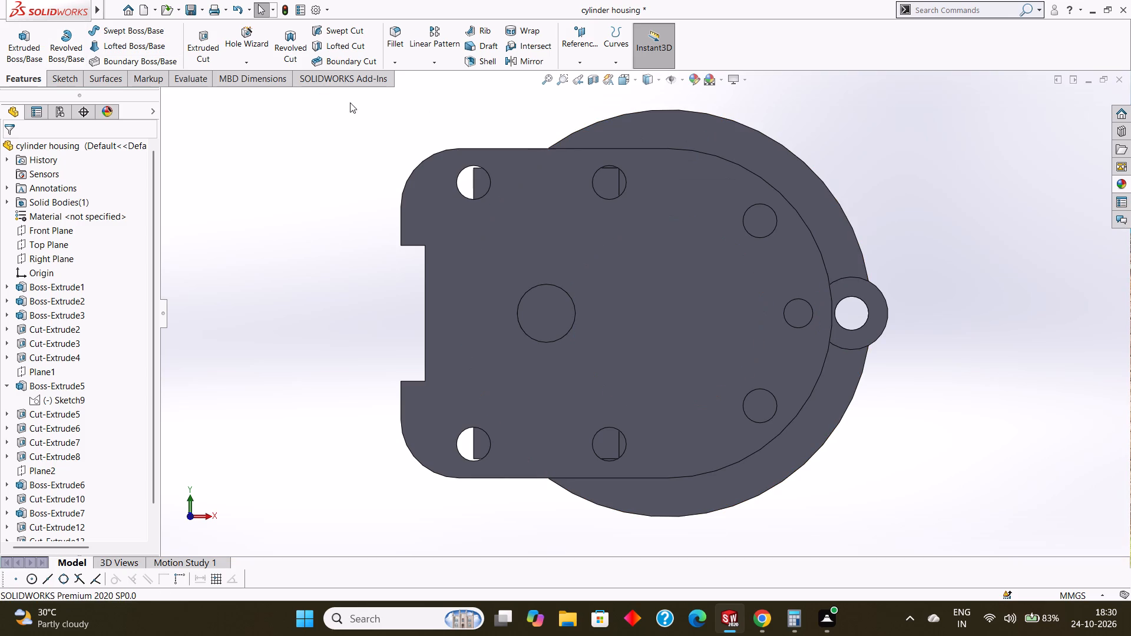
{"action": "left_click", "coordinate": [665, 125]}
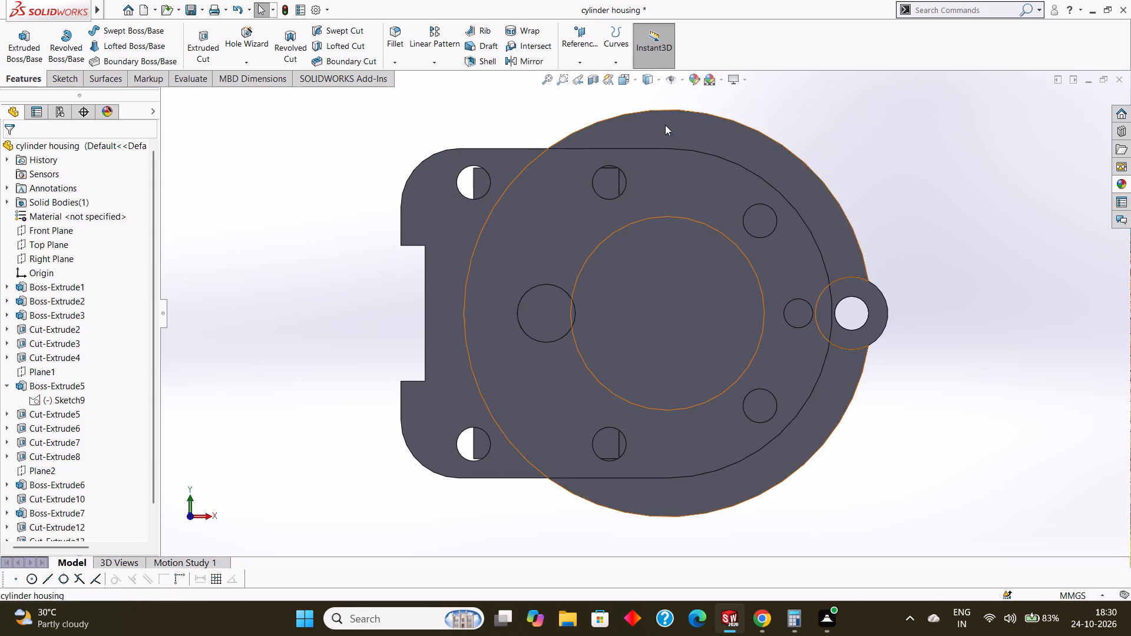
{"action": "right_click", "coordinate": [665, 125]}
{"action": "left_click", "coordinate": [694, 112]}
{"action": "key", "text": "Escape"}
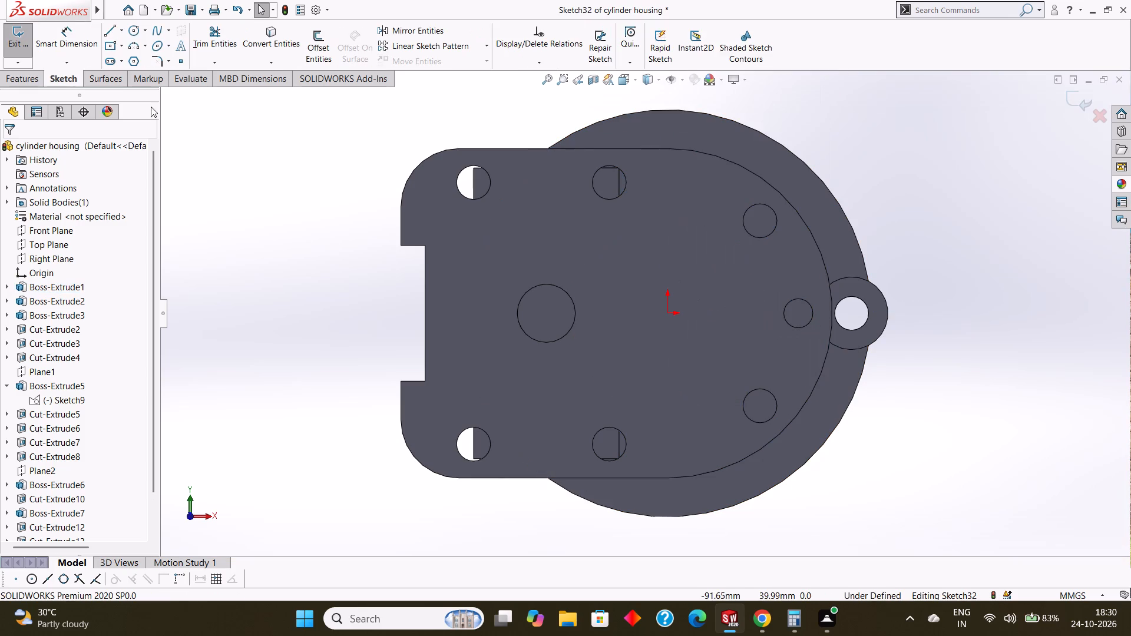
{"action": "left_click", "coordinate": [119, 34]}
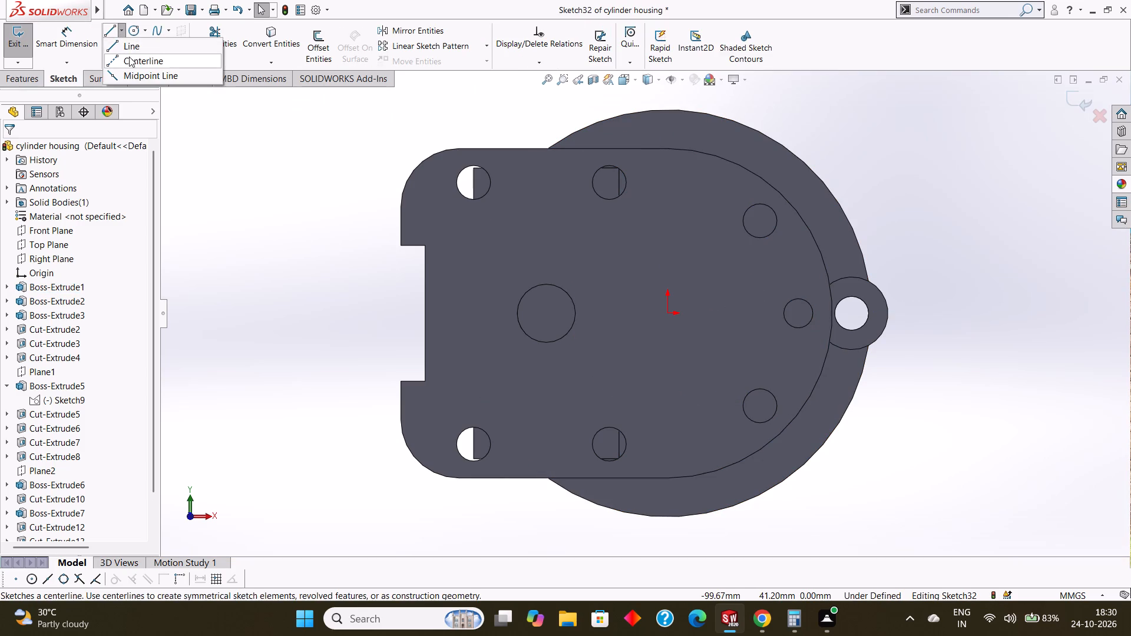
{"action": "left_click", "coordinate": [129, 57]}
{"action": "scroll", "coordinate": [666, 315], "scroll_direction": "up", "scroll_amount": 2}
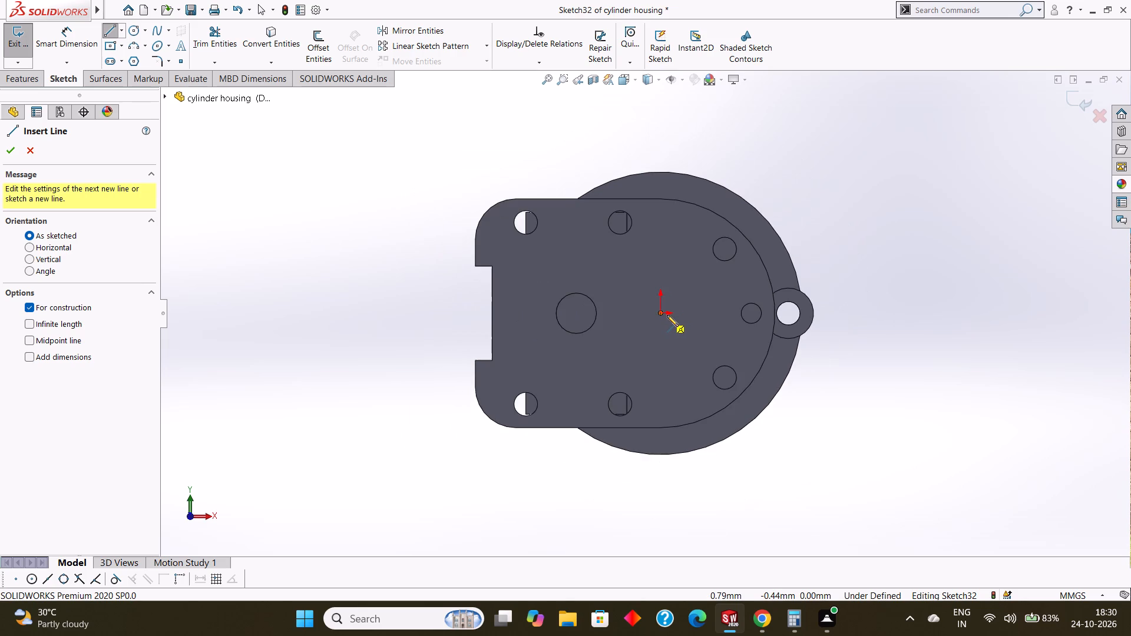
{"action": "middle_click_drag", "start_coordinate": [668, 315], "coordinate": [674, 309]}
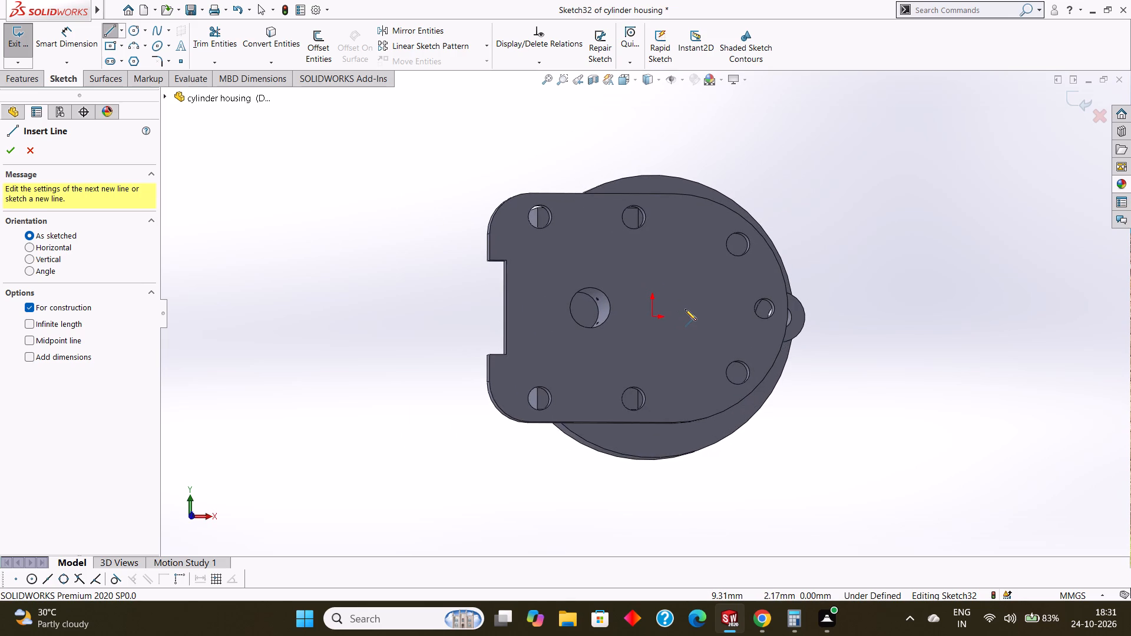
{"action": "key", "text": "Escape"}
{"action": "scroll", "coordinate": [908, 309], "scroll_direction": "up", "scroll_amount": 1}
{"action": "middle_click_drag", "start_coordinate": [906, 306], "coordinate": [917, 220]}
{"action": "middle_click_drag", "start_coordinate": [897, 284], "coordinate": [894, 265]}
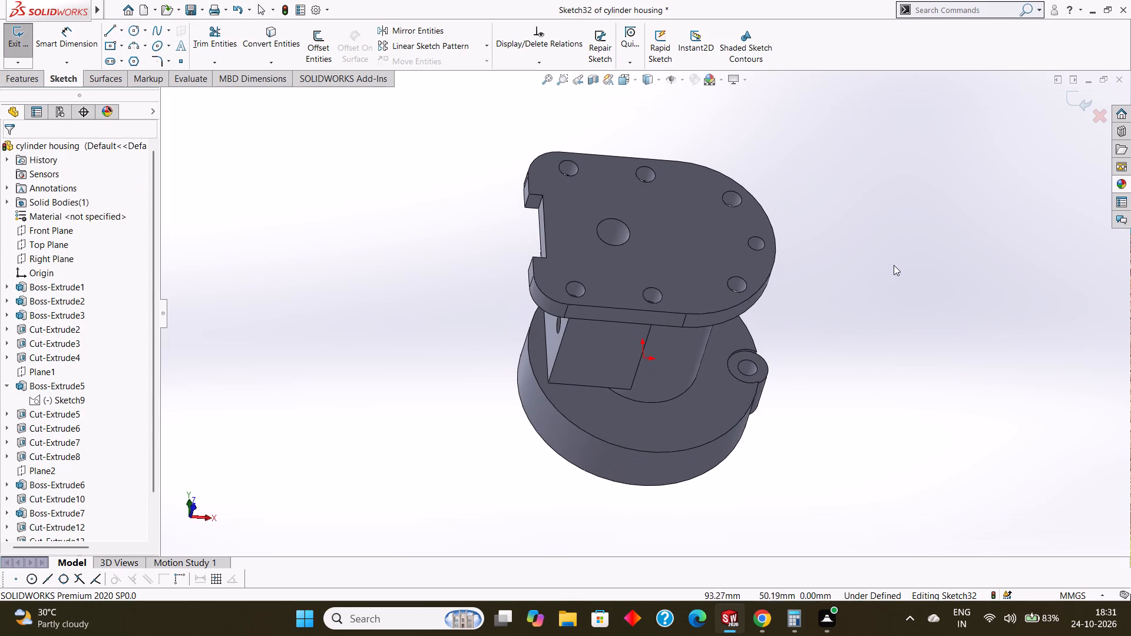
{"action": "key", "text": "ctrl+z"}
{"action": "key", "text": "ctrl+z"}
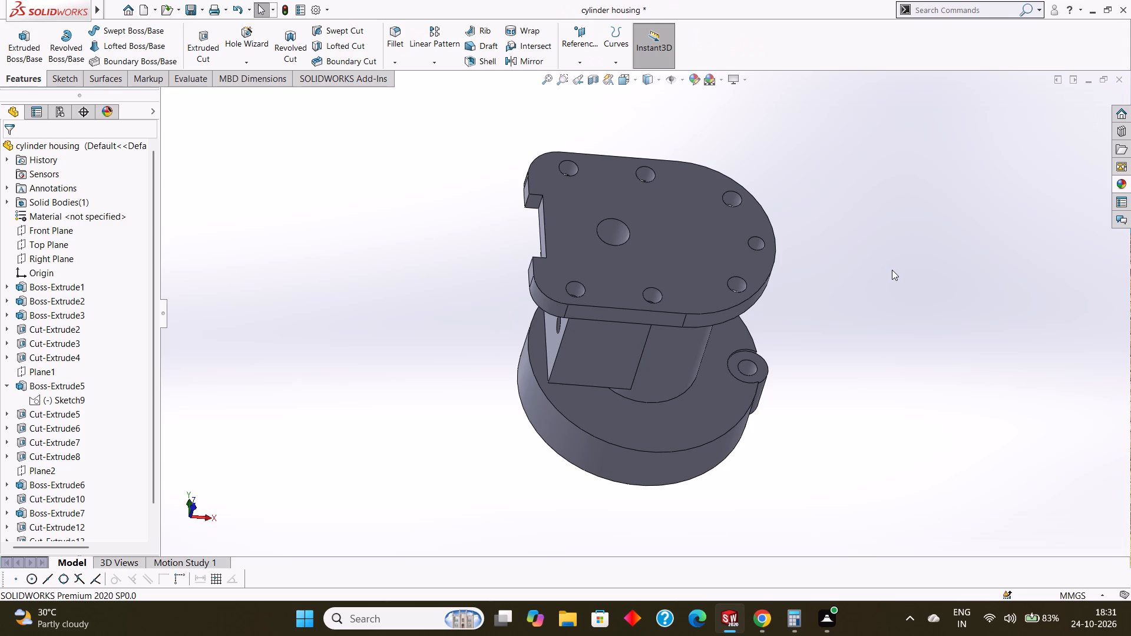
Start a circular pattern using the 40 mm circular edge where the cylinder meets the flange's upper face as its axis.
{"action": "middle_click_drag", "start_coordinate": [892, 271], "coordinate": [899, 235]}
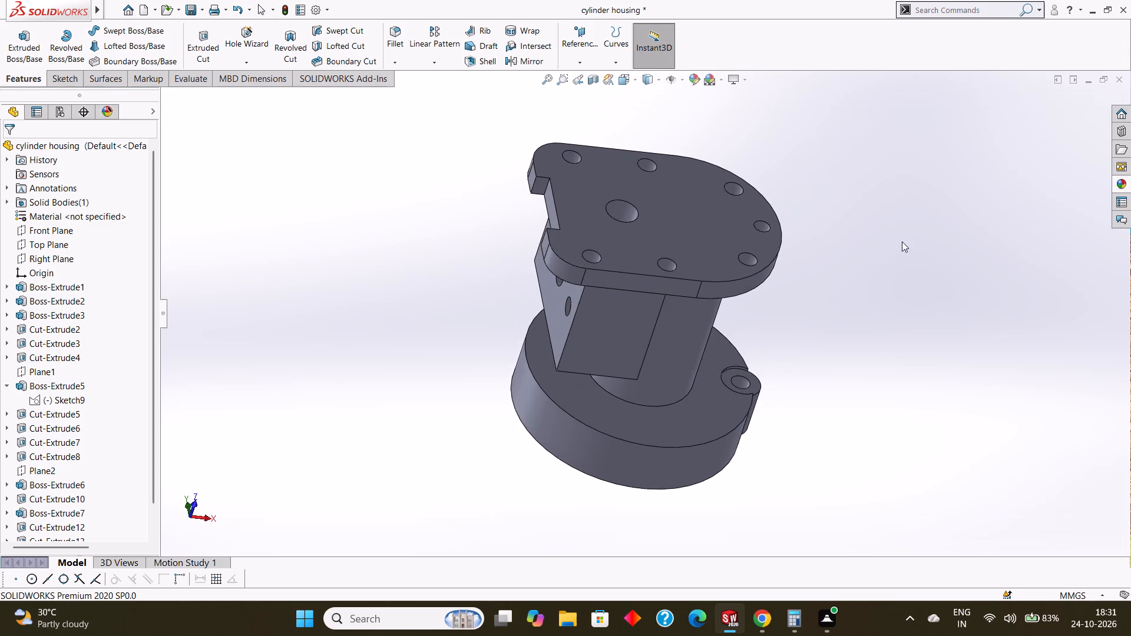
{"action": "middle_click_drag", "start_coordinate": [878, 269], "coordinate": [843, 257]}
{"action": "middle_click_drag", "start_coordinate": [822, 317], "coordinate": [821, 289]}
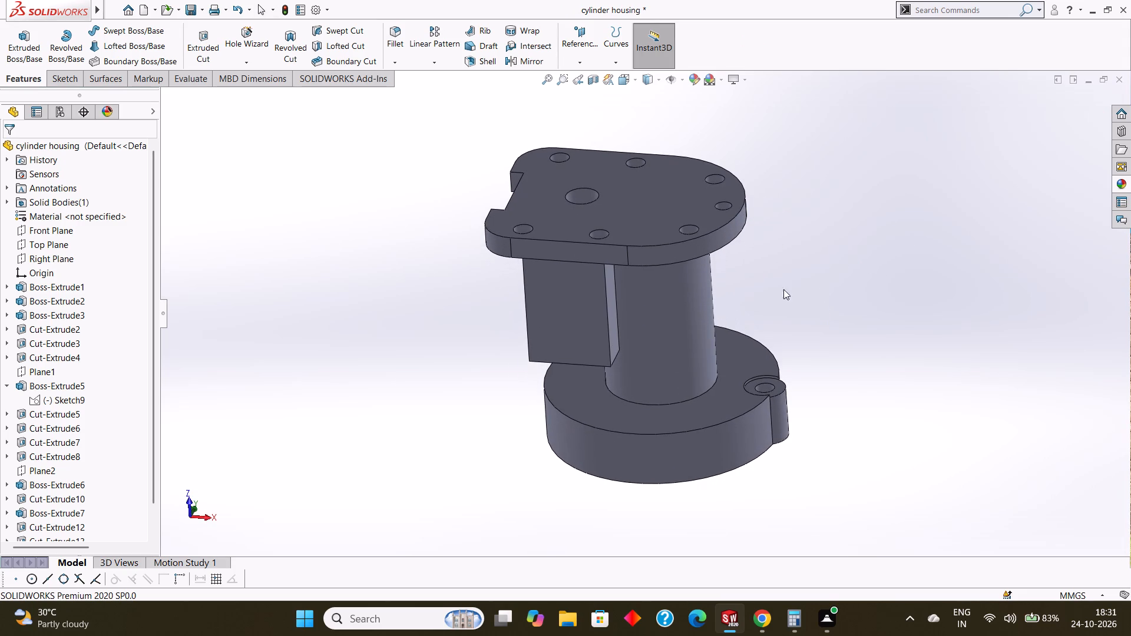
{"action": "middle_click", "coordinate": [809, 301]}
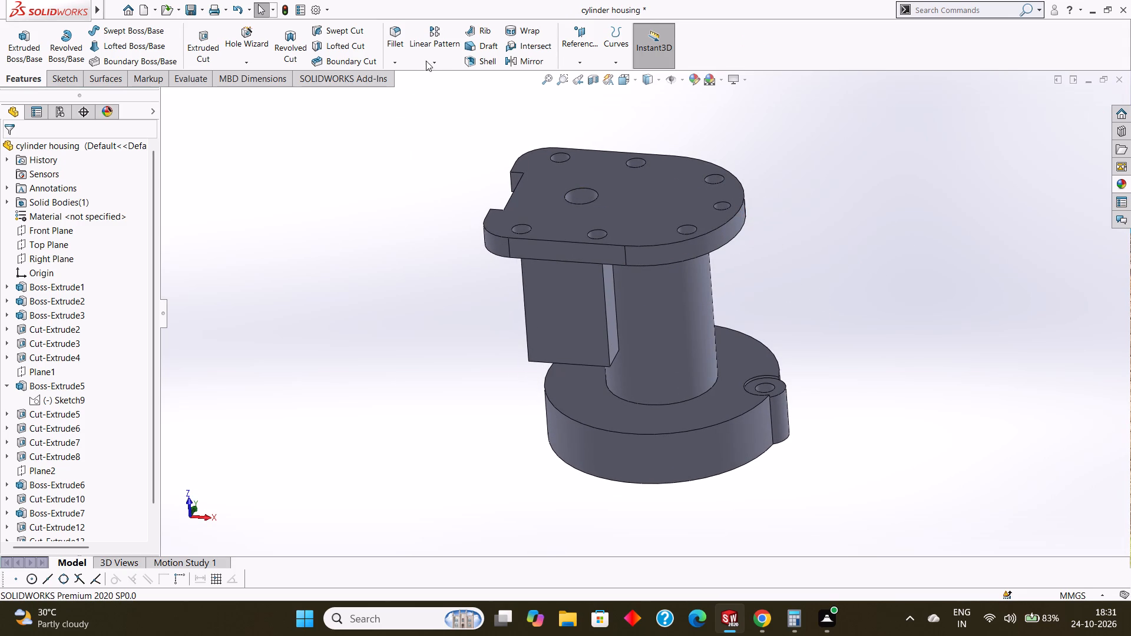
{"action": "left_click", "coordinate": [438, 64]}
{"action": "left_click", "coordinate": [445, 87]}
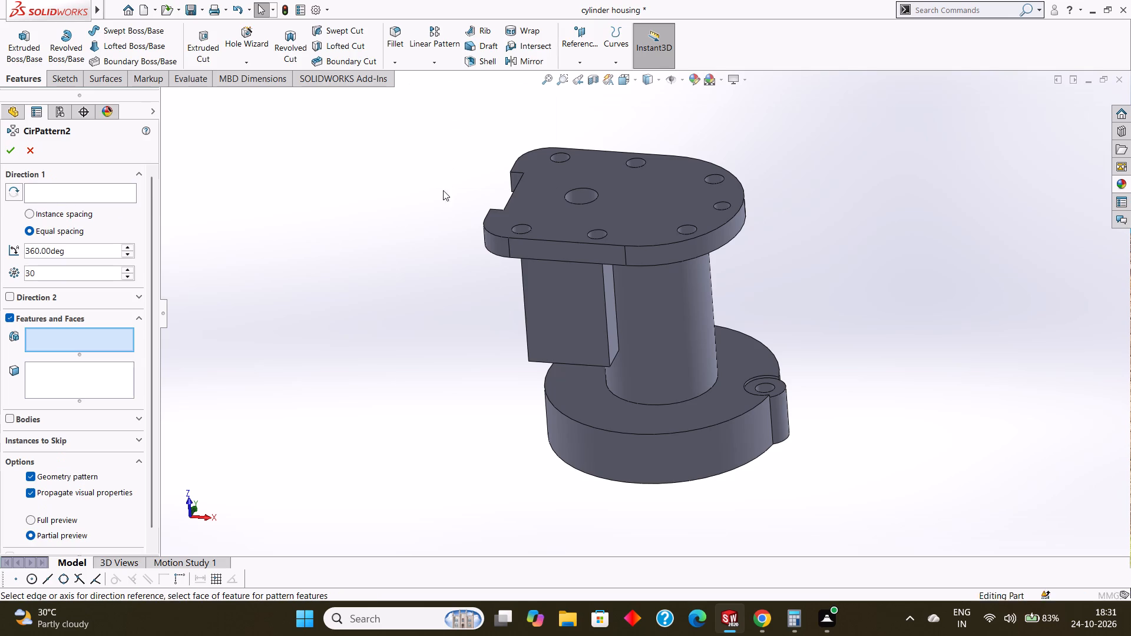
{"action": "left_click", "coordinate": [87, 193]}
{"action": "scroll", "coordinate": [706, 390], "scroll_direction": "down", "scroll_amount": 4}
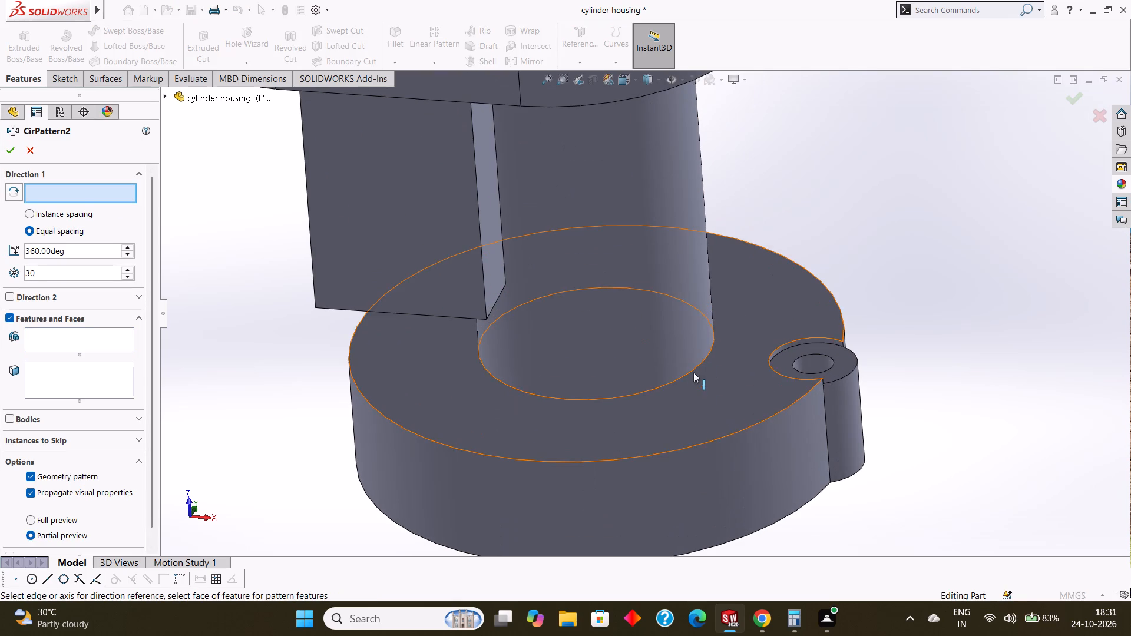
{"action": "left_click", "coordinate": [697, 368]}
{"action": "scroll", "coordinate": [740, 360], "scroll_direction": "up", "scroll_amount": 1}
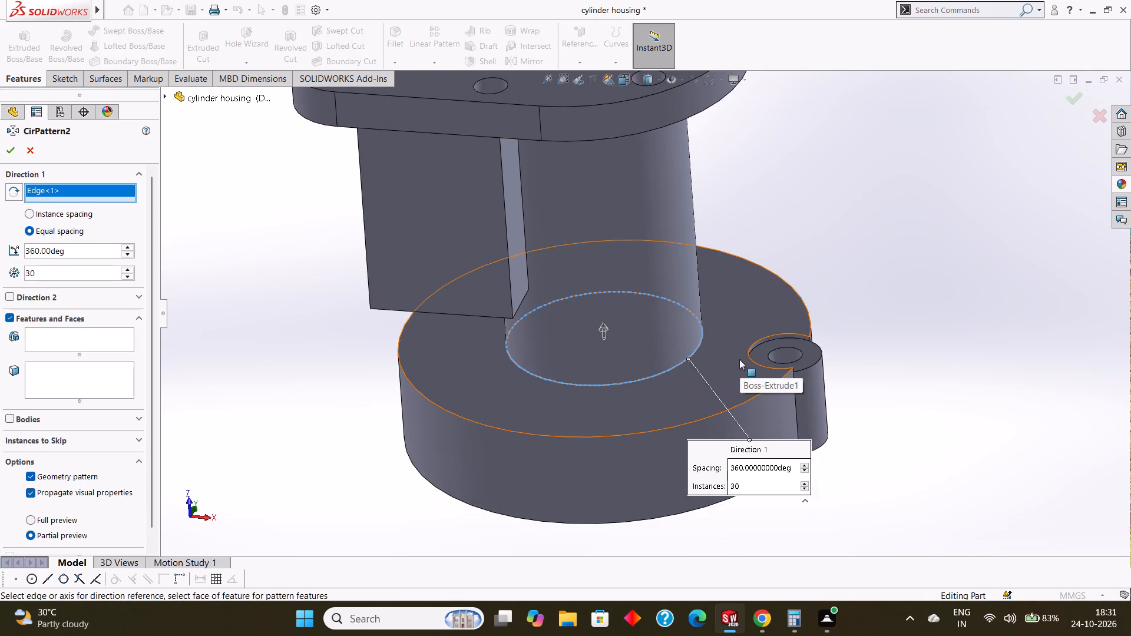
{"action": "scroll", "coordinate": [739, 359], "scroll_direction": "up", "scroll_amount": 1}
{"action": "middle_click_drag", "start_coordinate": [861, 333], "coordinate": [856, 357]}
{"action": "scroll", "coordinate": [798, 336], "scroll_direction": "down", "scroll_amount": 2}
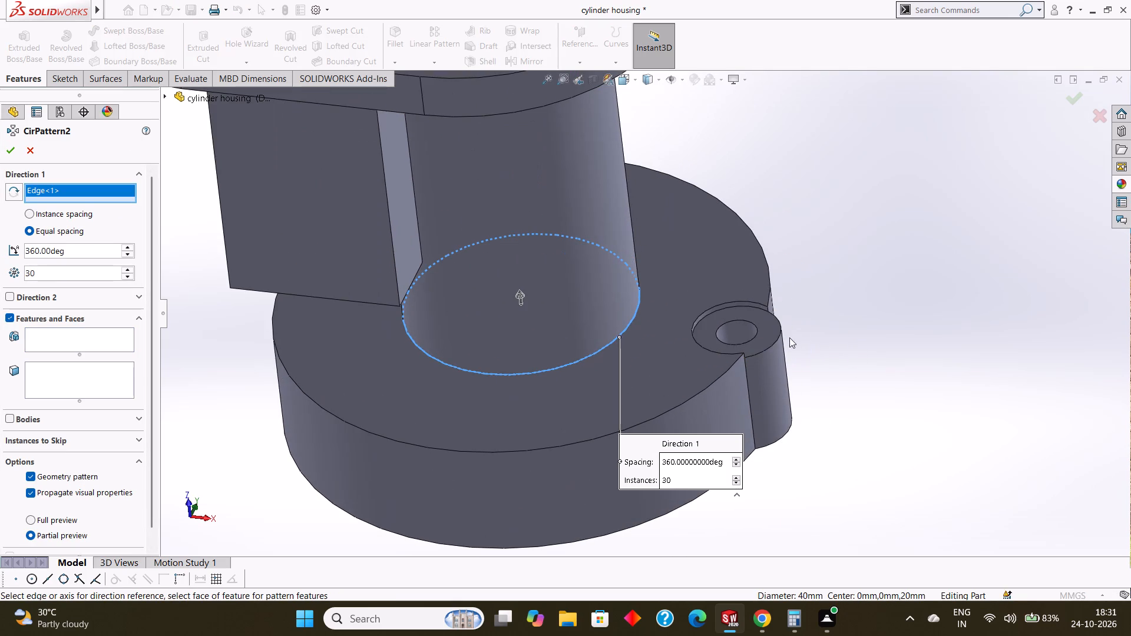
{"action": "left_click", "coordinate": [768, 322]}
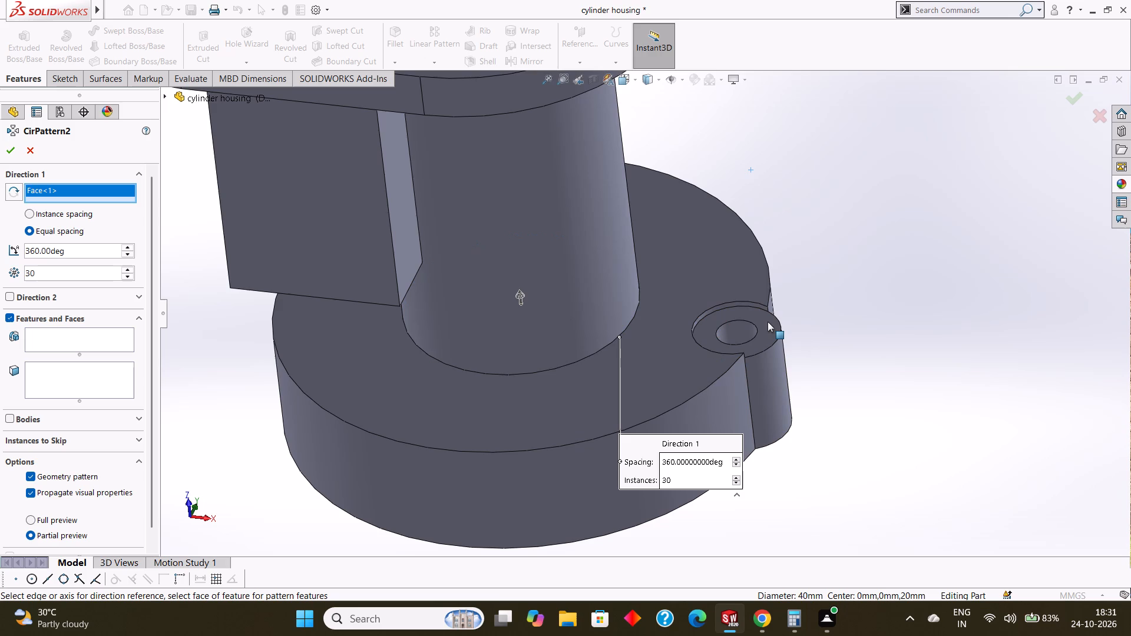
{"action": "left_click", "coordinate": [75, 333]}
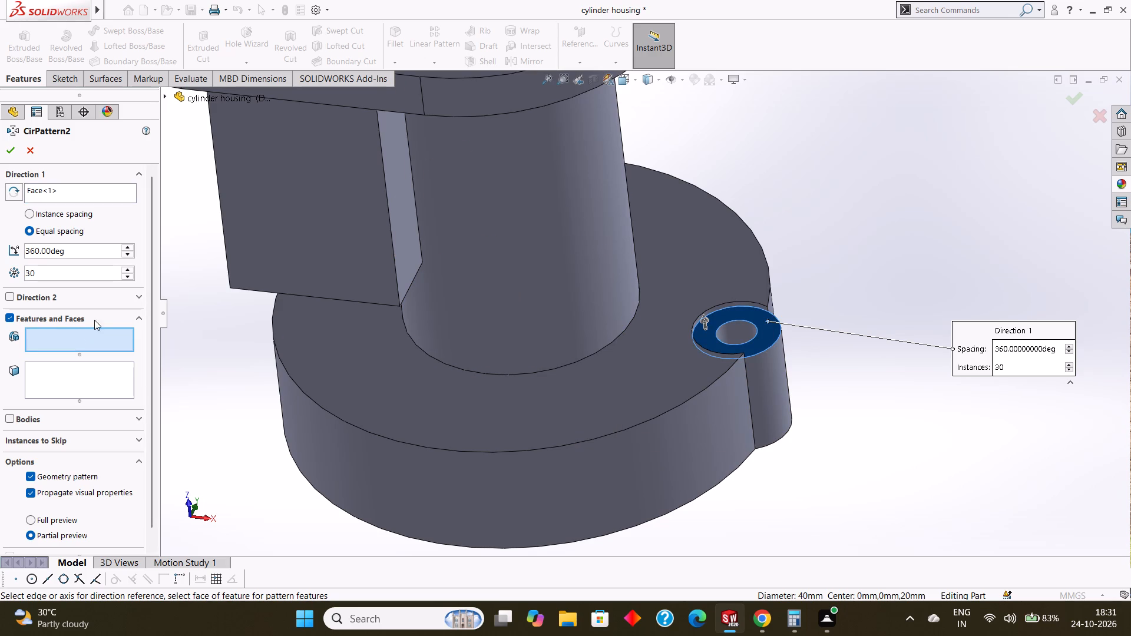
{"action": "right_click", "coordinate": [56, 190]}
{"action": "left_click", "coordinate": [81, 199]}
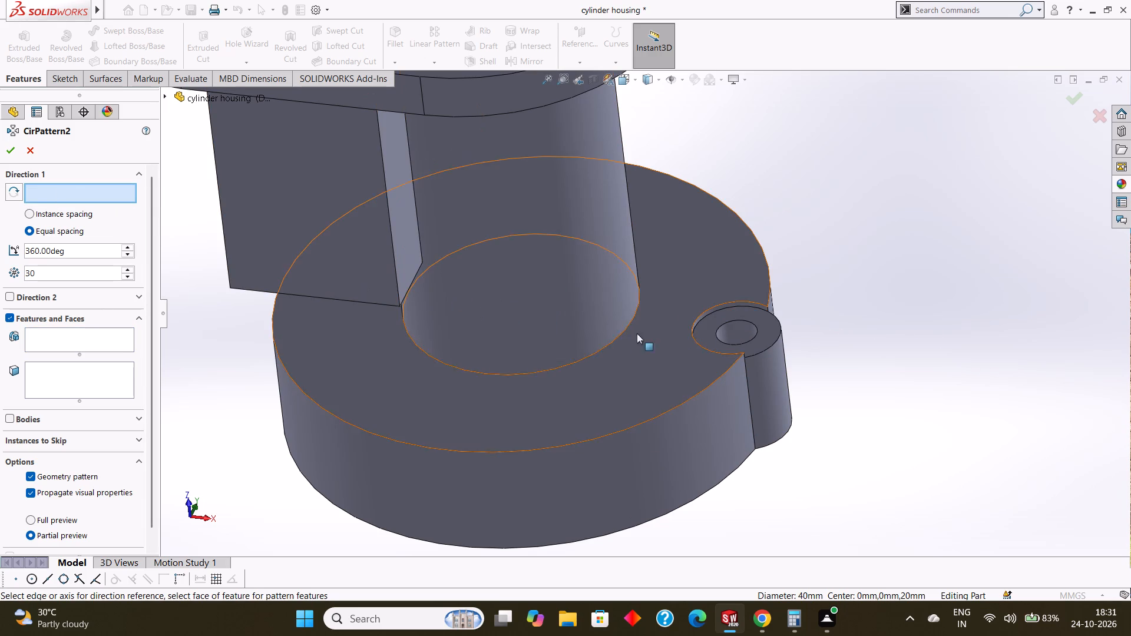
{"action": "left_click", "coordinate": [623, 333]}
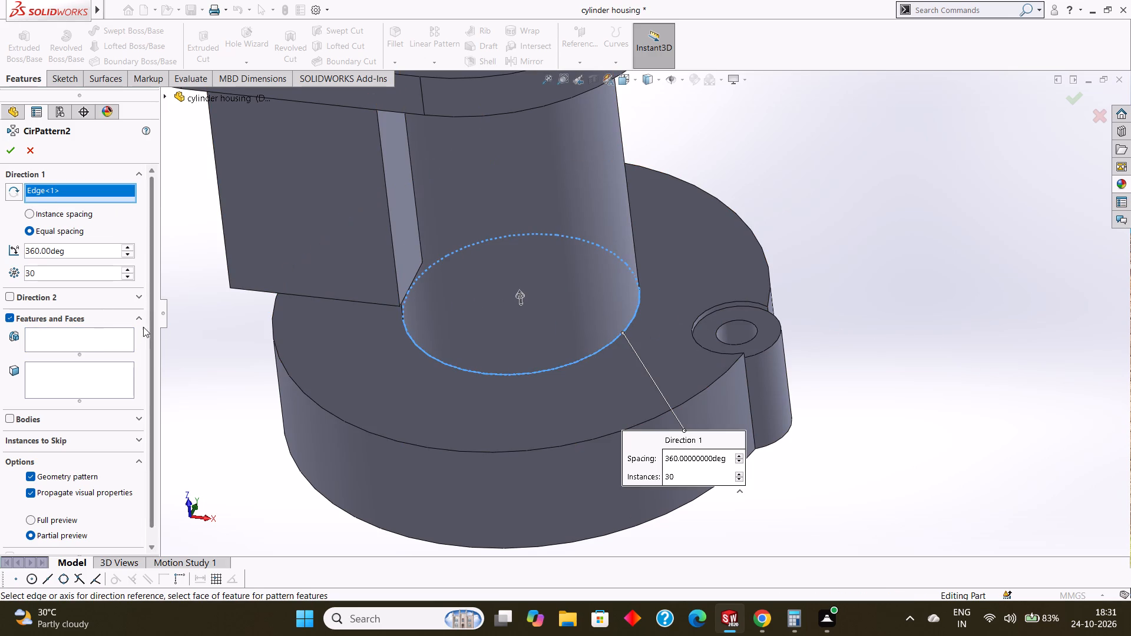
Choose the lug's round recess cut and its through-hole cut as the features to pattern.
{"action": "left_click", "coordinate": [80, 334]}
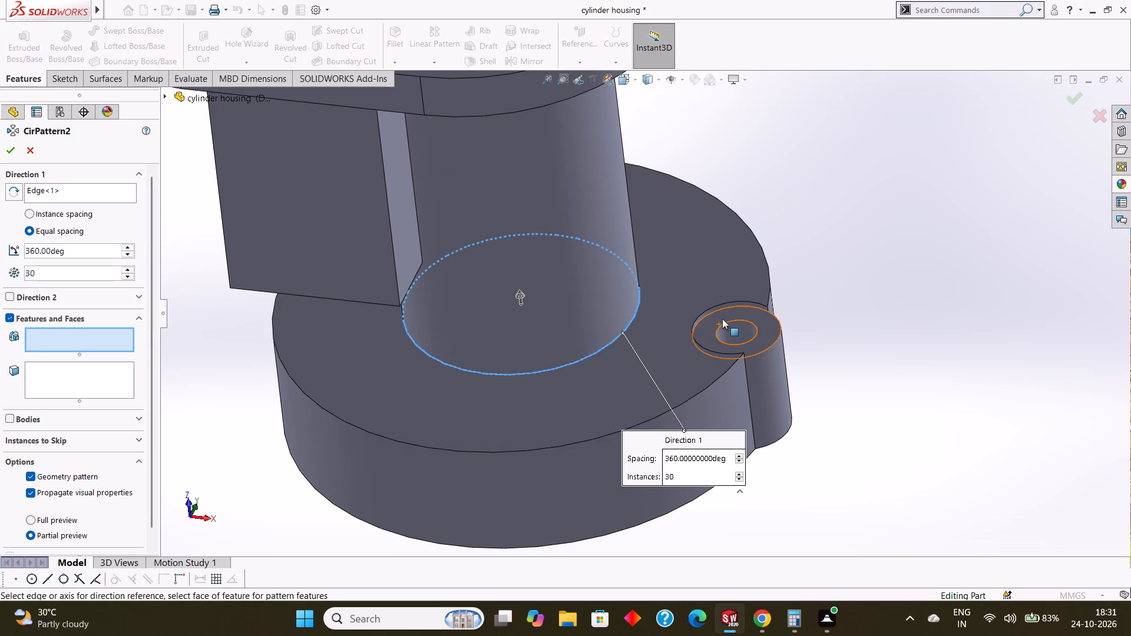
{"action": "left_click", "coordinate": [725, 316]}
{"action": "middle_click_drag", "start_coordinate": [919, 326], "coordinate": [903, 316]}
{"action": "scroll", "coordinate": [903, 316], "scroll_direction": "down", "scroll_amount": 3}
{"action": "middle_click_drag", "start_coordinate": [903, 317], "coordinate": [894, 330]}
{"action": "scroll", "coordinate": [893, 330], "scroll_direction": "down", "scroll_amount": 1}
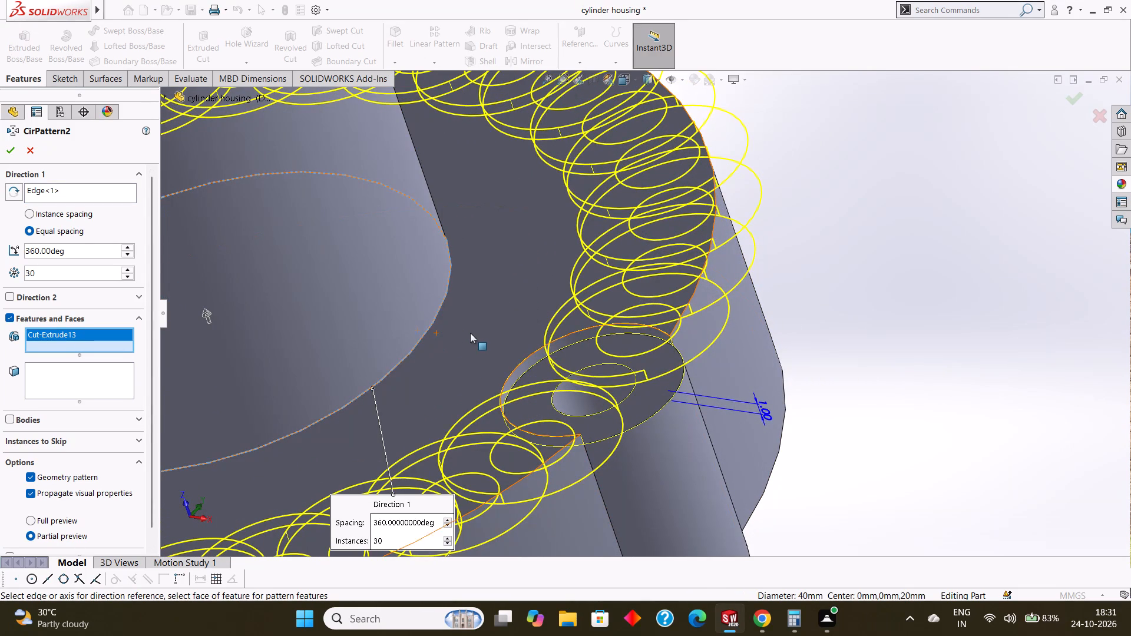
{"action": "scroll", "coordinate": [554, 350], "scroll_direction": "down", "scroll_amount": 4}
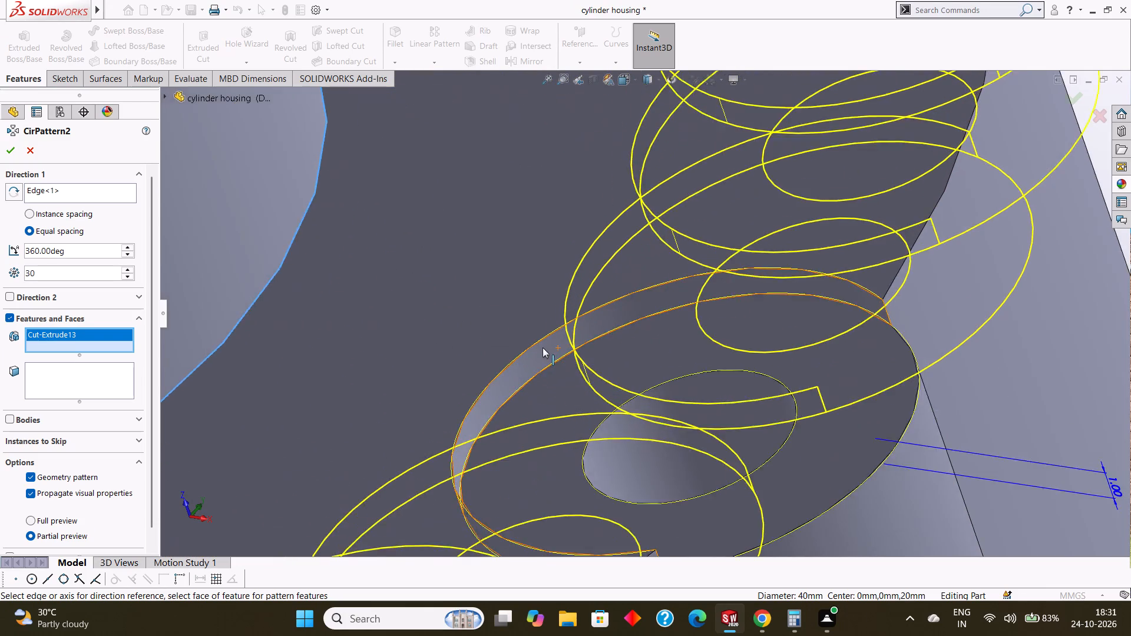
{"action": "scroll", "coordinate": [543, 347], "scroll_direction": "down", "scroll_amount": 4}
{"action": "left_click", "coordinate": [537, 348]}
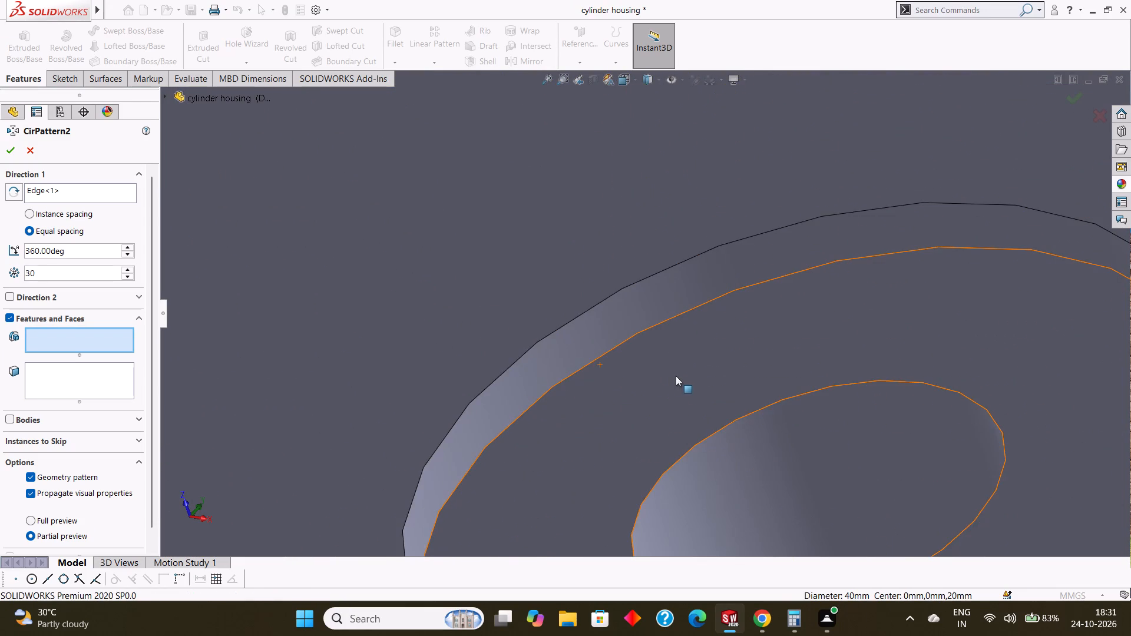
{"action": "left_click", "coordinate": [676, 376]}
{"action": "scroll", "coordinate": [677, 372], "scroll_direction": "up", "scroll_amount": 4}
{"action": "scroll", "coordinate": [671, 396], "scroll_direction": "down", "scroll_amount": 4}
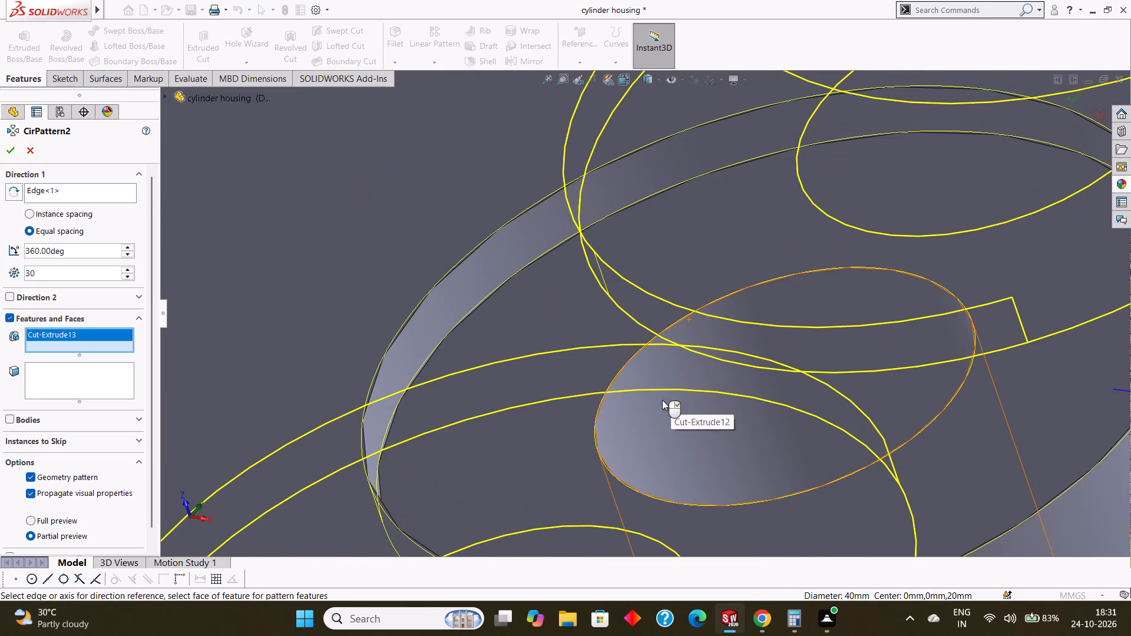
{"action": "left_click", "coordinate": [651, 402]}
{"action": "scroll", "coordinate": [650, 402], "scroll_direction": "up", "scroll_amount": 10}
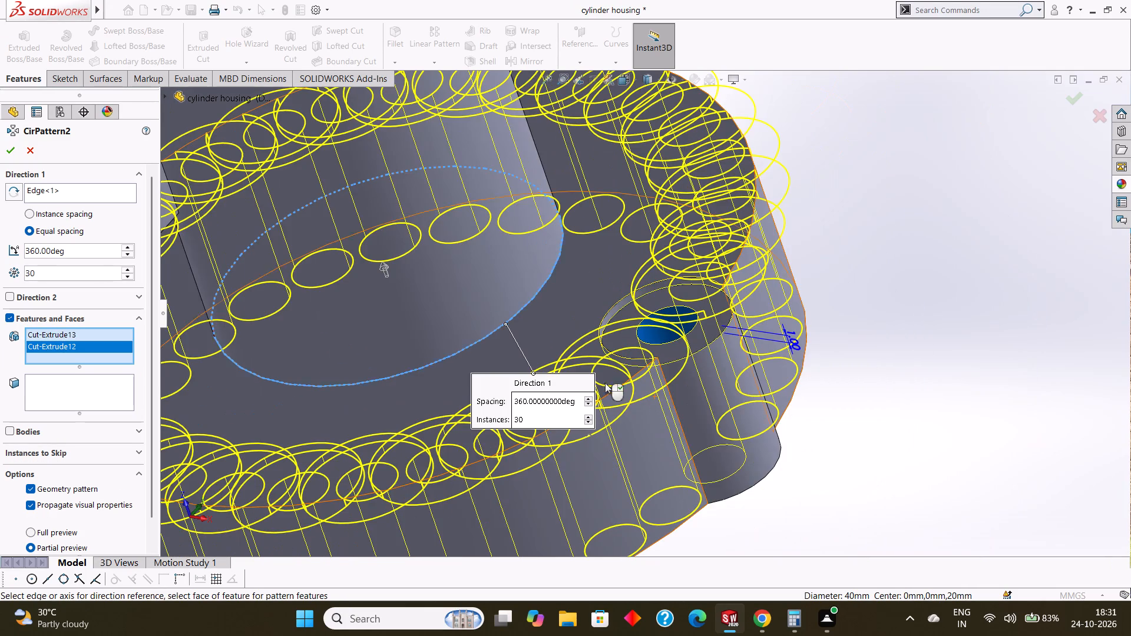
Try to pattern the recess and hole cuts as 4 equally spaced instances over 360 degrees with Geometry pattern enabled.
{"action": "left_click", "coordinate": [51, 274]}
{"action": "left_click_drag", "start_coordinate": [51, 274], "coordinate": [55, 268]}
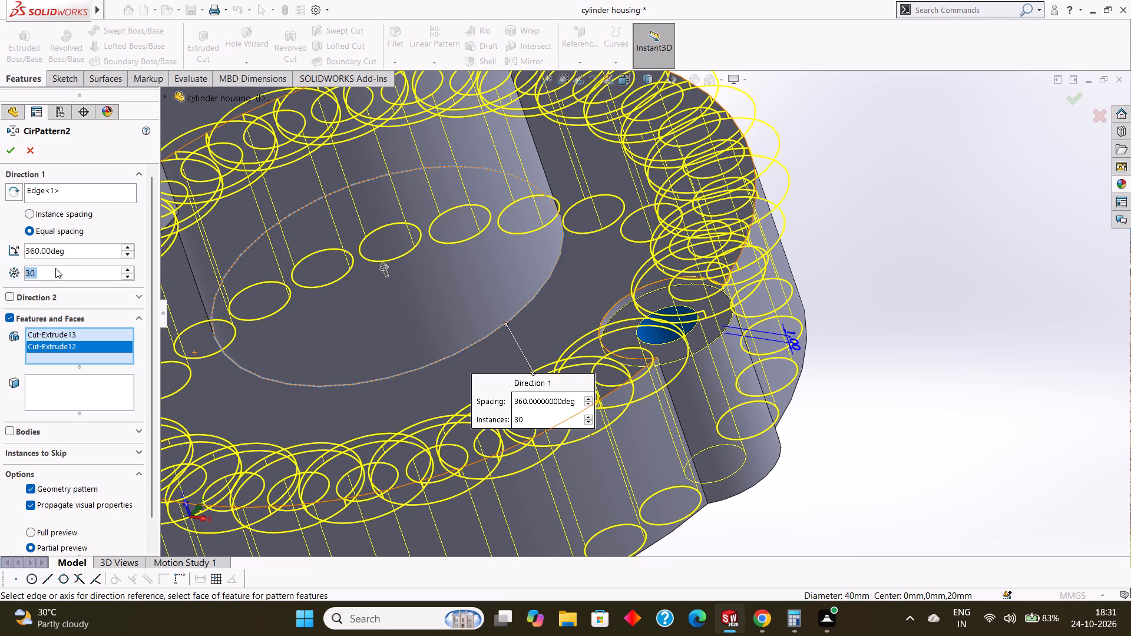
{"action": "left_click_drag", "start_coordinate": [55, 268], "coordinate": [57, 268]}
{"action": "key", "text": "BackSpace"}
{"action": "key", "text": "4"}
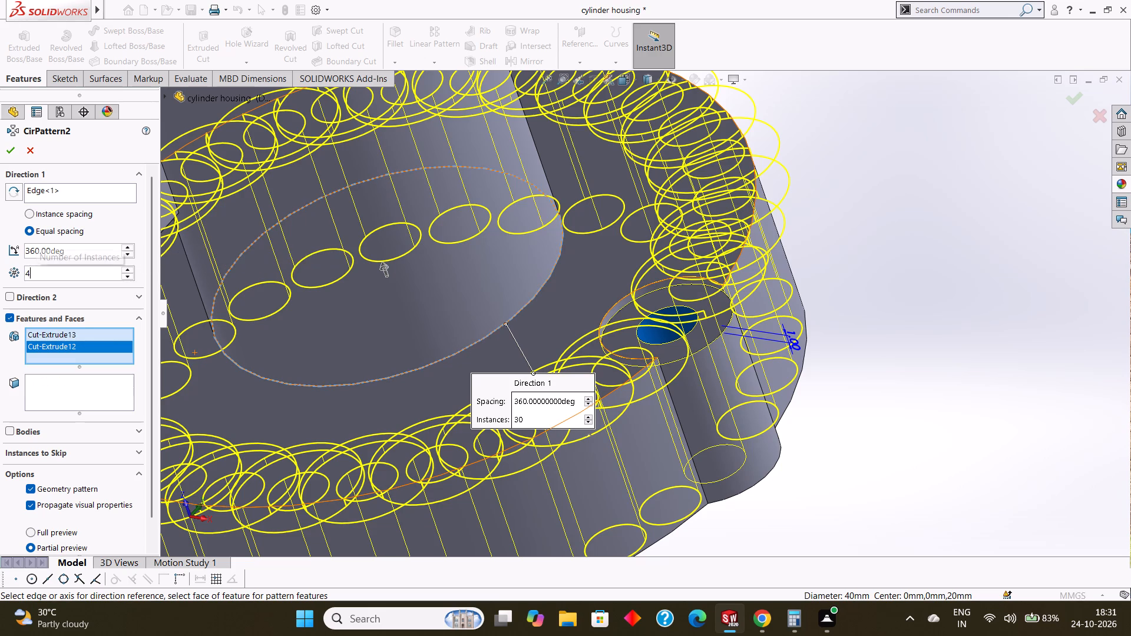
{"action": "key", "text": "Return"}
{"action": "scroll", "coordinate": [673, 243], "scroll_direction": "up", "scroll_amount": 3}
{"action": "scroll", "coordinate": [824, 229], "scroll_direction": "up", "scroll_amount": 3}
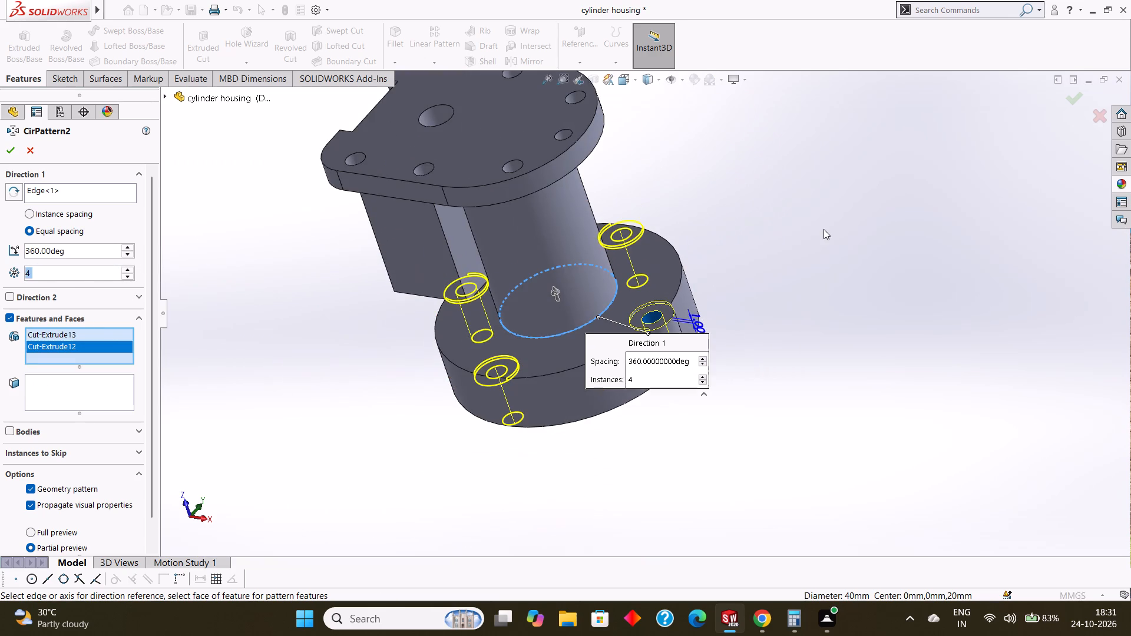
{"action": "left_click", "coordinate": [11, 157]}
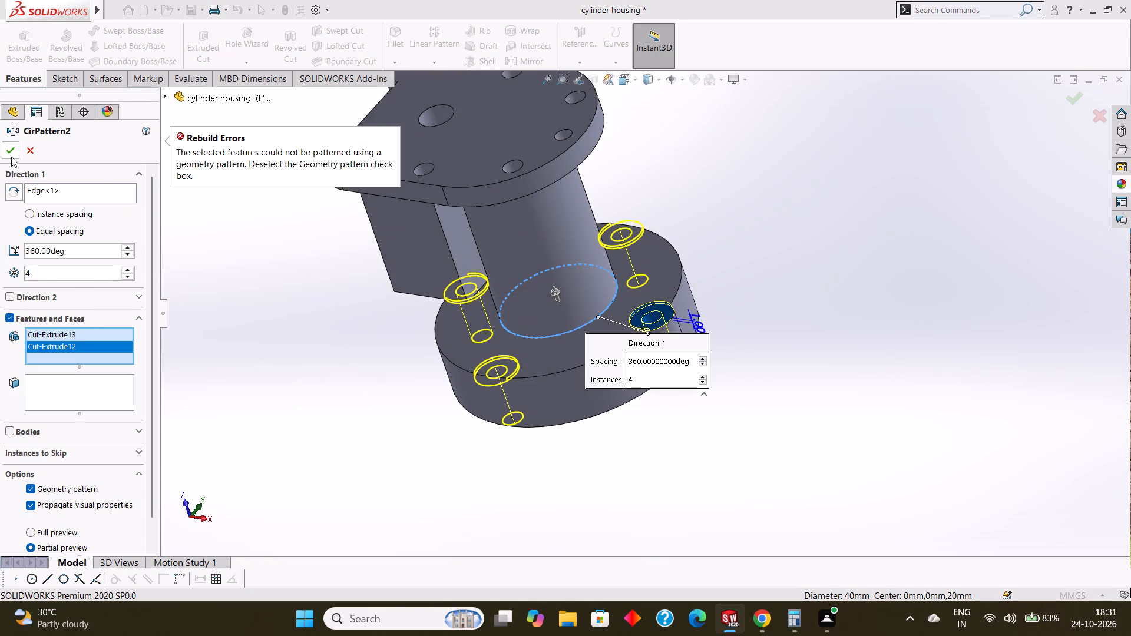
{"action": "middle_click_drag", "start_coordinate": [250, 233], "coordinate": [329, 189]}
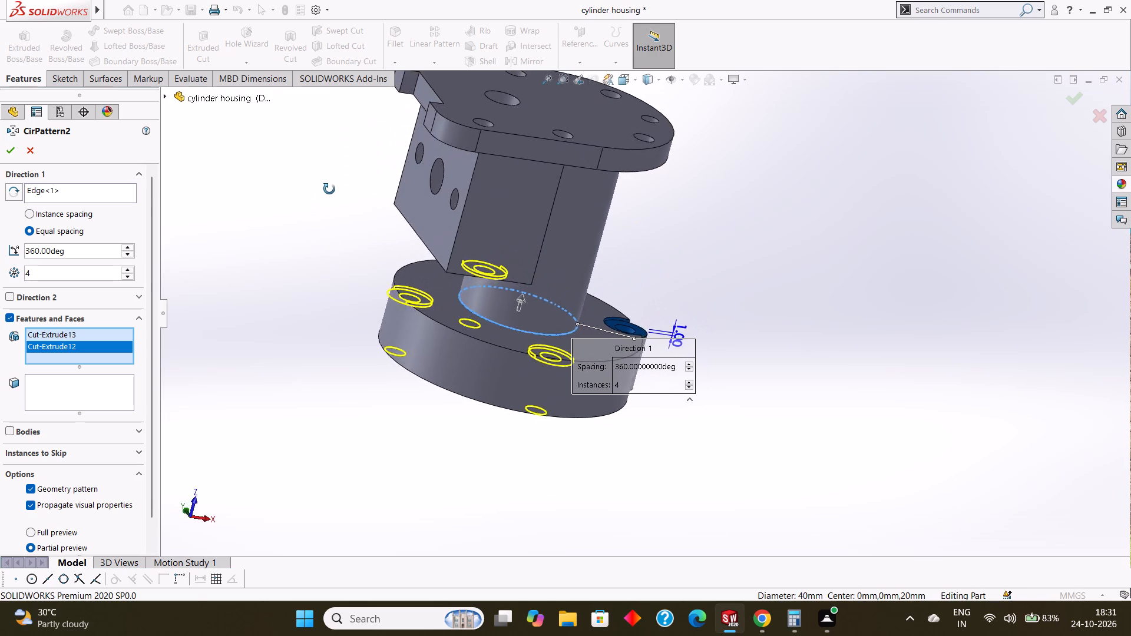
Add the lug's boss extrusion to the recess and hole cuts and create the circular pattern of 4 equally spaced instances over 360 degrees.
{"action": "middle_click_drag", "start_coordinate": [329, 189], "coordinate": [303, 166]}
{"action": "middle_click_drag", "start_coordinate": [409, 304], "coordinate": [408, 304]}
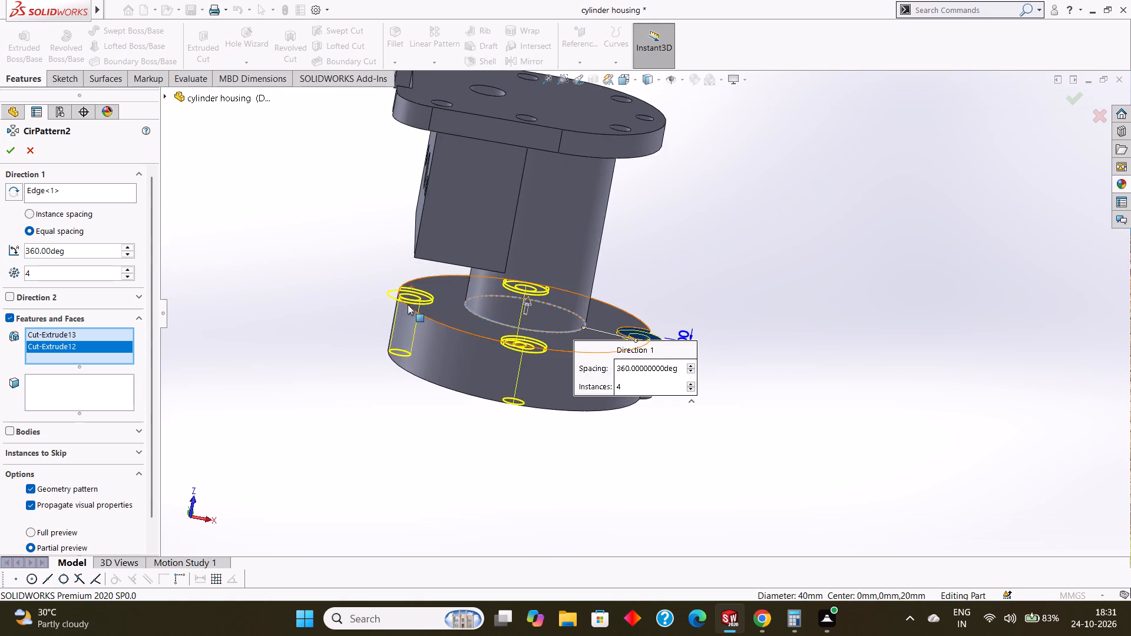
{"action": "middle_click_drag", "start_coordinate": [408, 304], "coordinate": [342, 287]}
{"action": "middle_click_drag", "start_coordinate": [710, 384], "coordinate": [696, 405]}
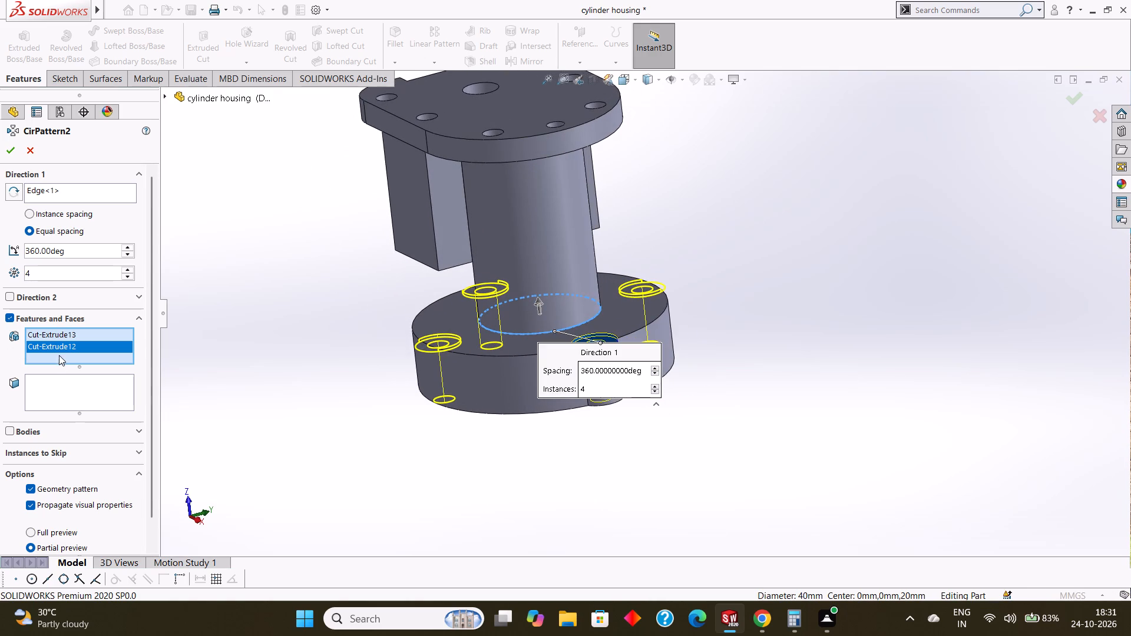
{"action": "left_click", "coordinate": [58, 355]}
{"action": "scroll", "coordinate": [682, 380], "scroll_direction": "down", "scroll_amount": 4}
{"action": "scroll", "coordinate": [551, 377], "scroll_direction": "down", "scroll_amount": 3}
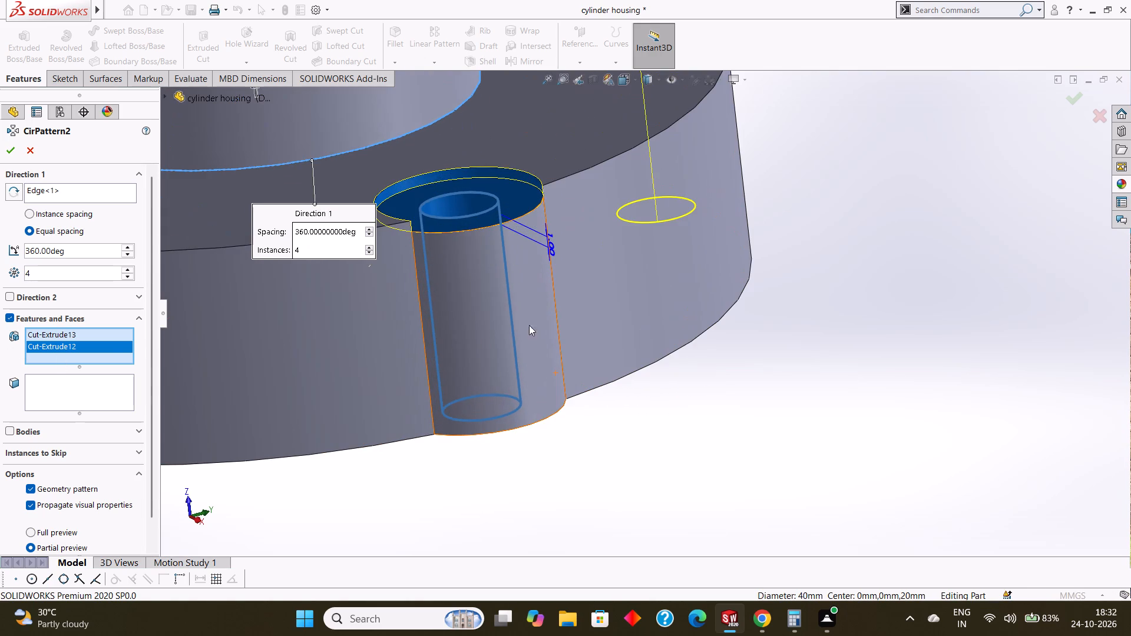
{"action": "left_click", "coordinate": [533, 306]}
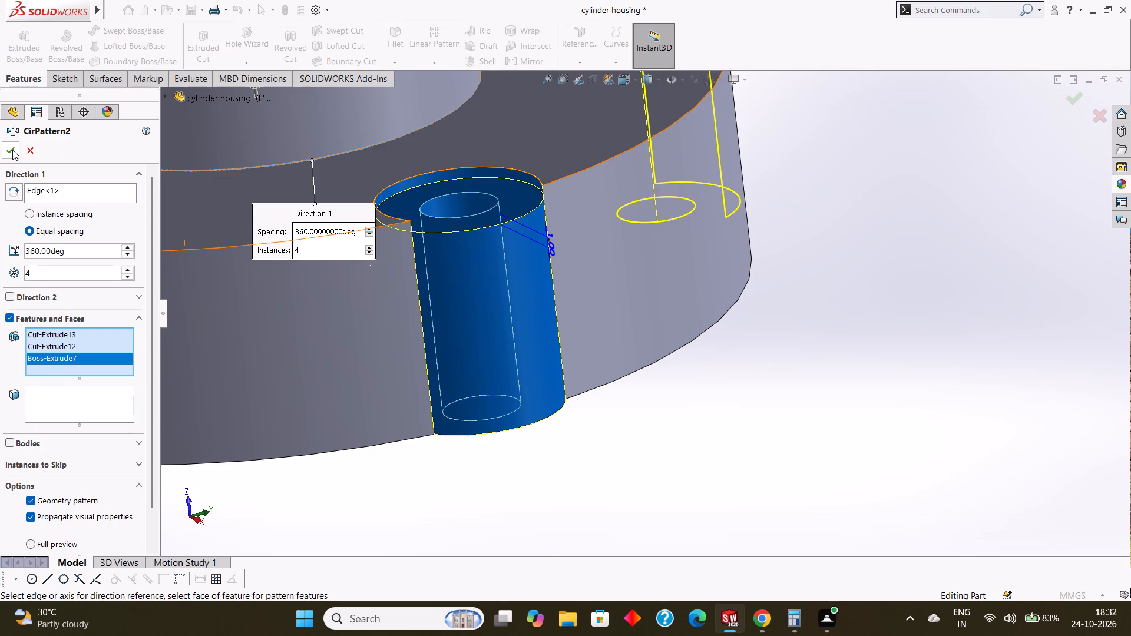
{"action": "left_click", "coordinate": [12, 150]}
Examine the patterned lugs around the round flange and the overall housing from several angles.
{"action": "scroll", "coordinate": [625, 314], "scroll_direction": "up", "scroll_amount": 7}
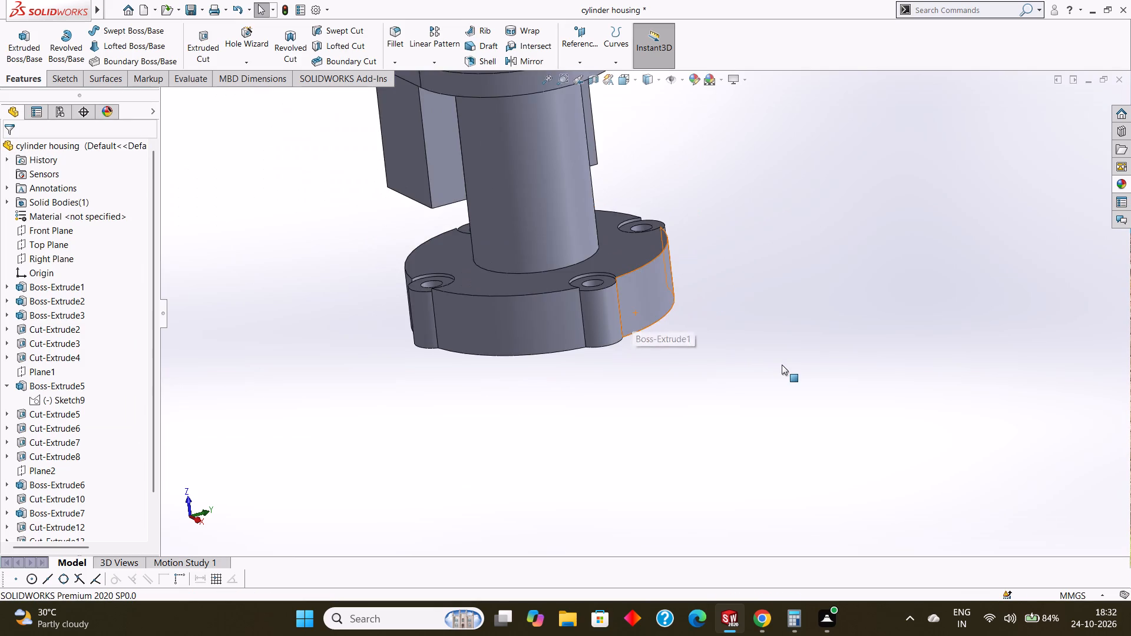
{"action": "scroll", "coordinate": [782, 365], "scroll_direction": "up", "scroll_amount": 2}
{"action": "middle_click_drag", "start_coordinate": [782, 365], "coordinate": [830, 421]}
{"action": "scroll", "coordinate": [822, 413], "scroll_direction": "up", "scroll_amount": 1}
{"action": "middle_click_drag", "start_coordinate": [820, 413], "coordinate": [762, 380]}
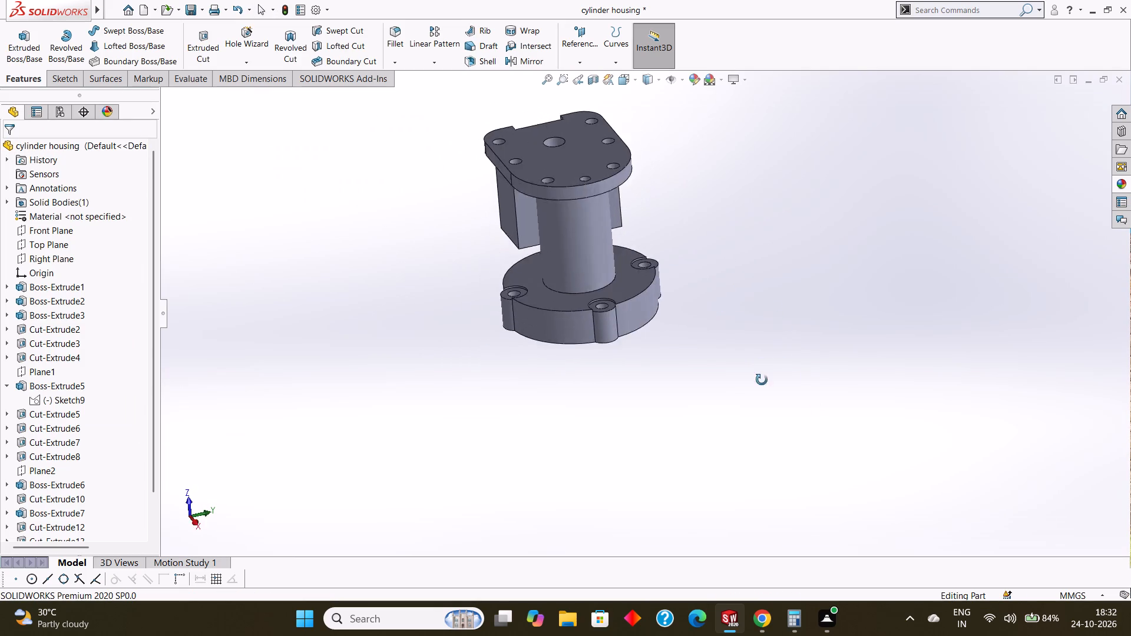
{"action": "middle_click_drag", "start_coordinate": [762, 380], "coordinate": [806, 325]}
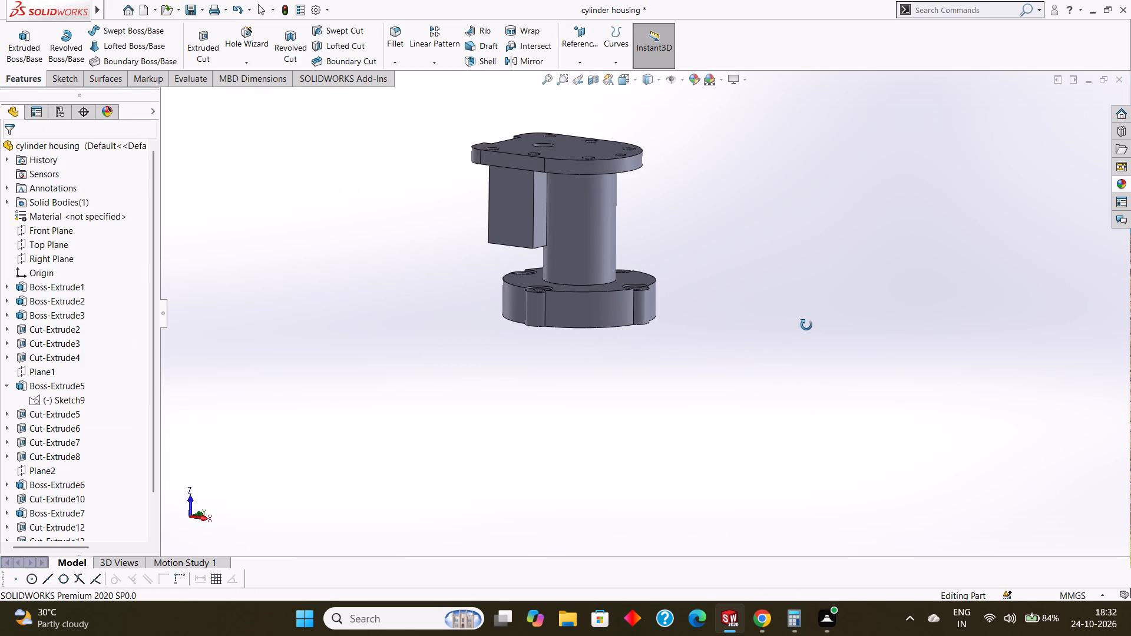
{"action": "middle_click_drag", "start_coordinate": [806, 325], "coordinate": [811, 334]}
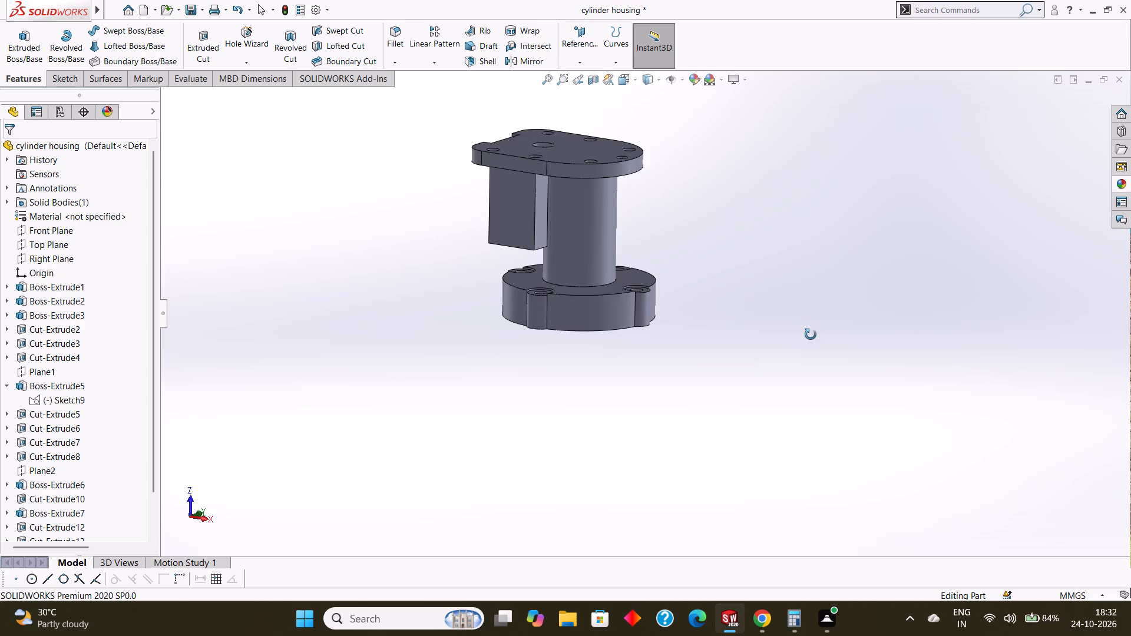
{"action": "middle_click_drag", "start_coordinate": [811, 334], "coordinate": [811, 322]}
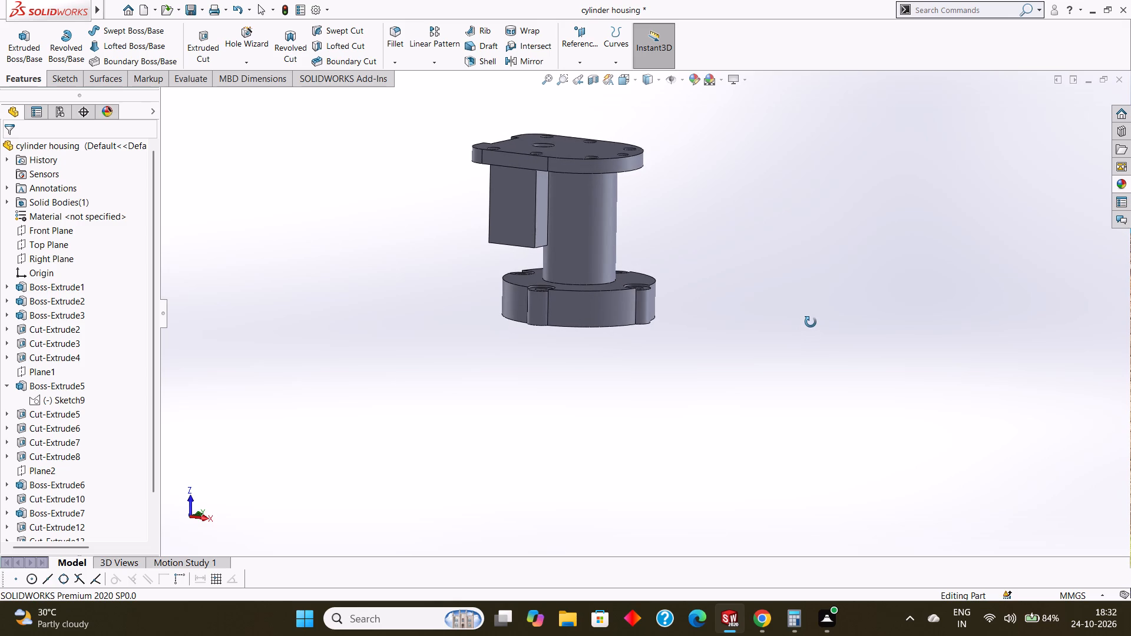
{"action": "middle_click_drag", "start_coordinate": [811, 322], "coordinate": [815, 329]}
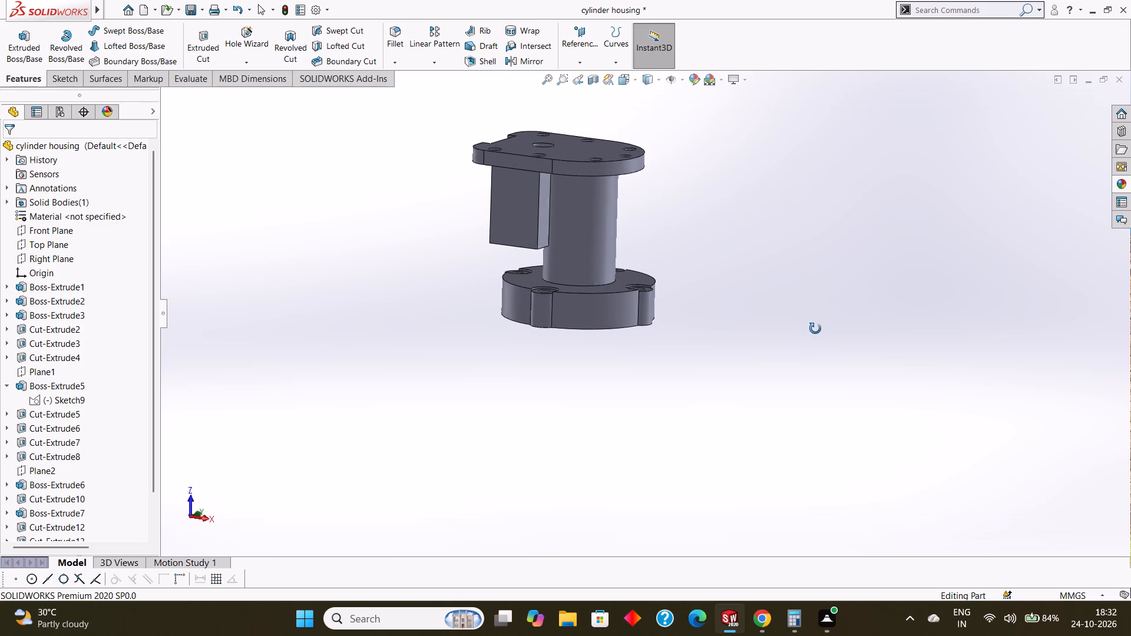
{"action": "middle_click_drag", "start_coordinate": [815, 329], "coordinate": [805, 337]}
{"action": "middle_click", "coordinate": [804, 336]}
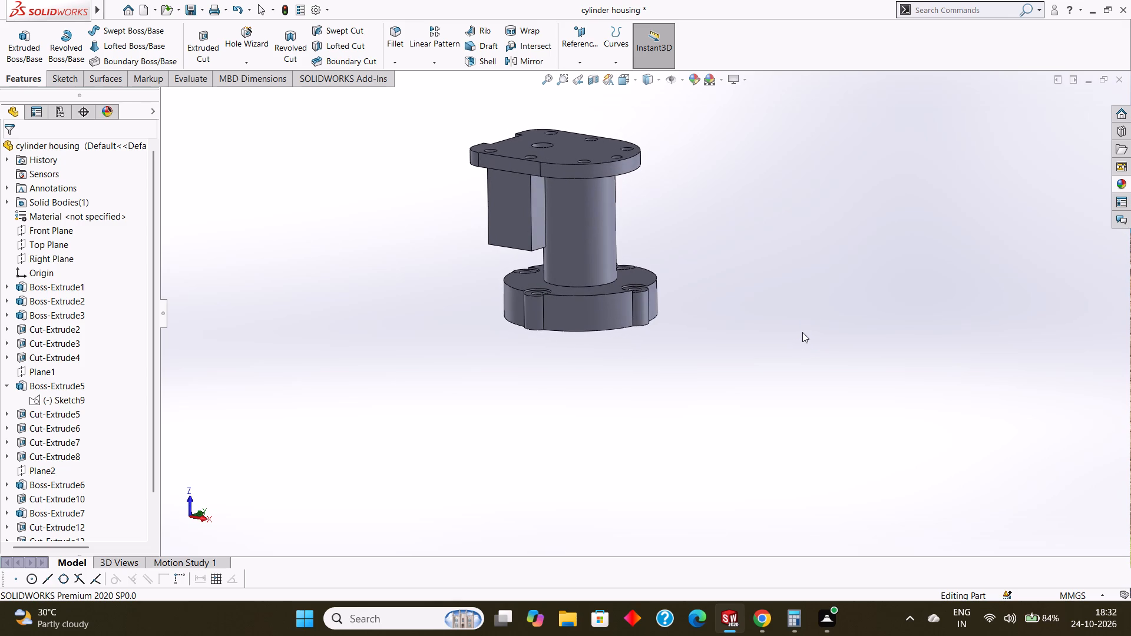
Save the cylinder housing part.
{"action": "key", "text": "ctrl+s"}
{"action": "key", "text": "ctrl+s"}
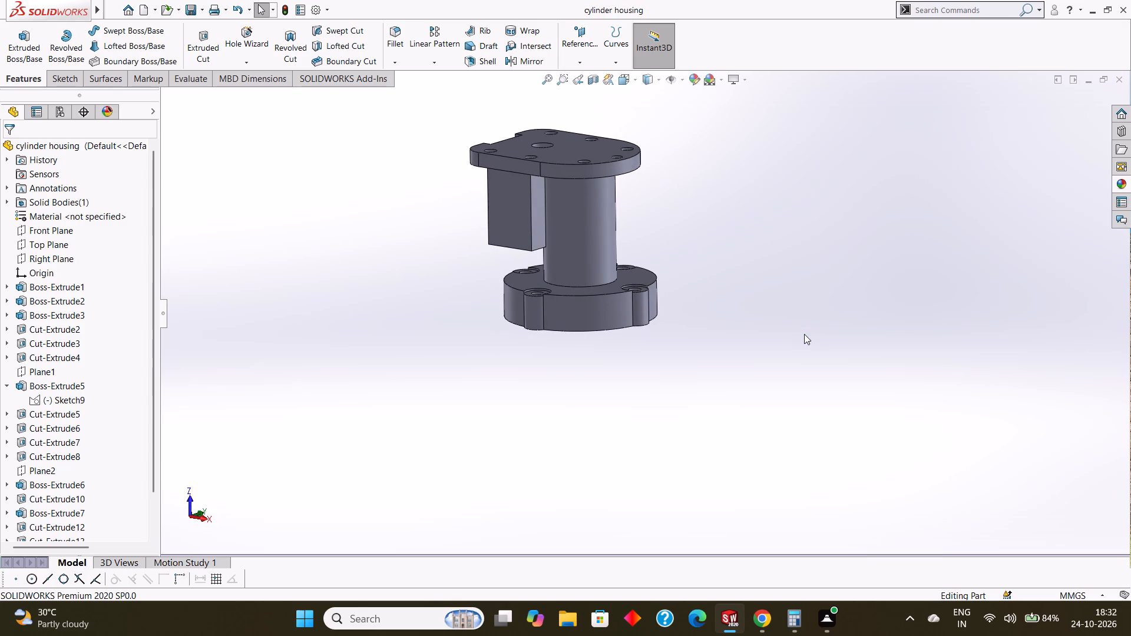
{"action": "key", "text": "ctrl+s"}
{"action": "key", "text": "ctrl+s"}
Export the part as an Adobe PDF named cylinder housing in the tryfuji folder.
{"action": "left_click", "coordinate": [204, 11]}
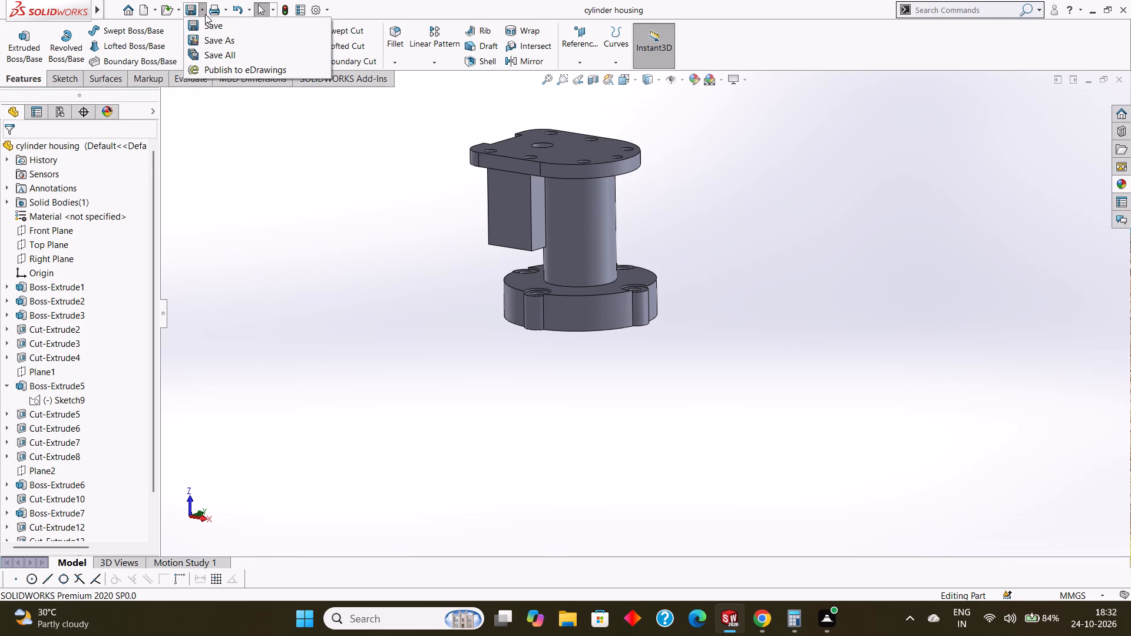
{"action": "left_click", "coordinate": [213, 42]}
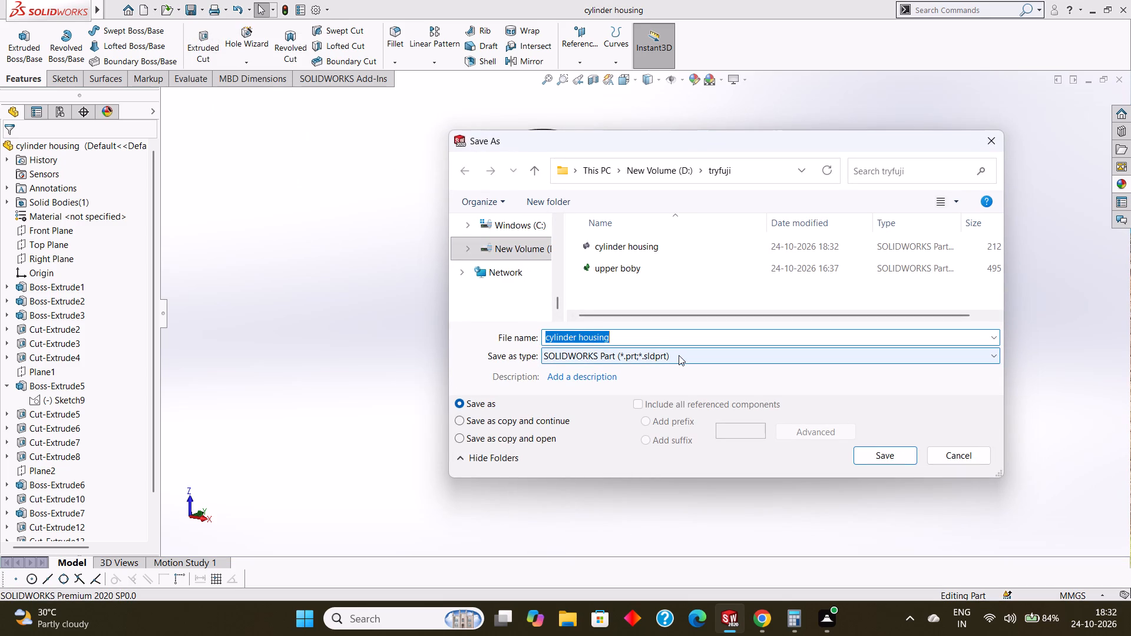
{"action": "left_click", "coordinate": [697, 361]}
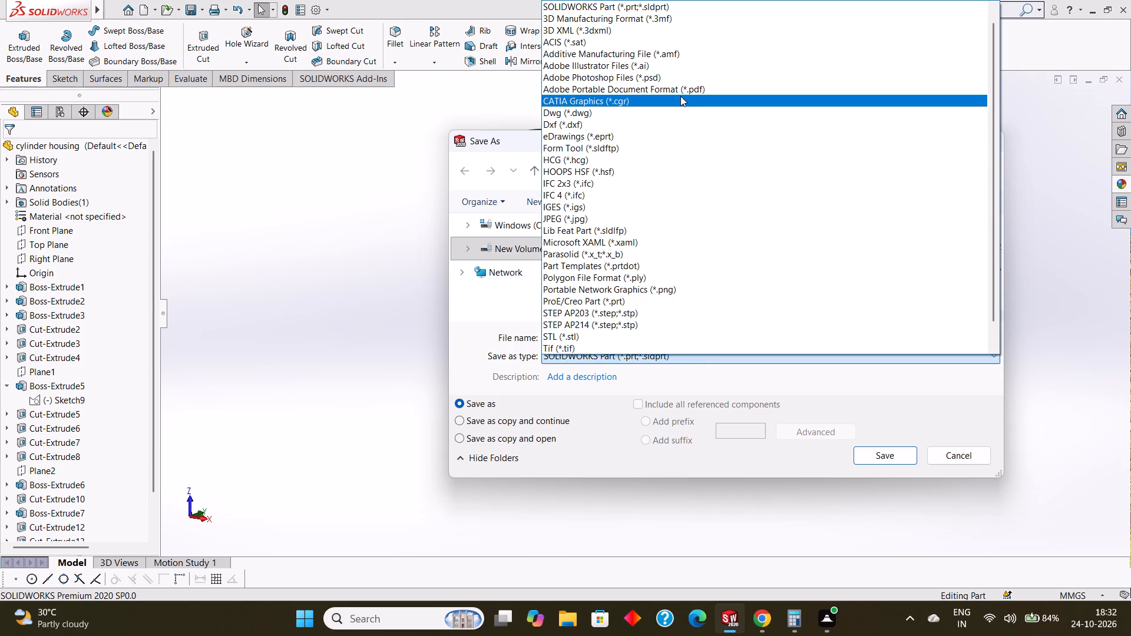
{"action": "left_click", "coordinate": [680, 90]}
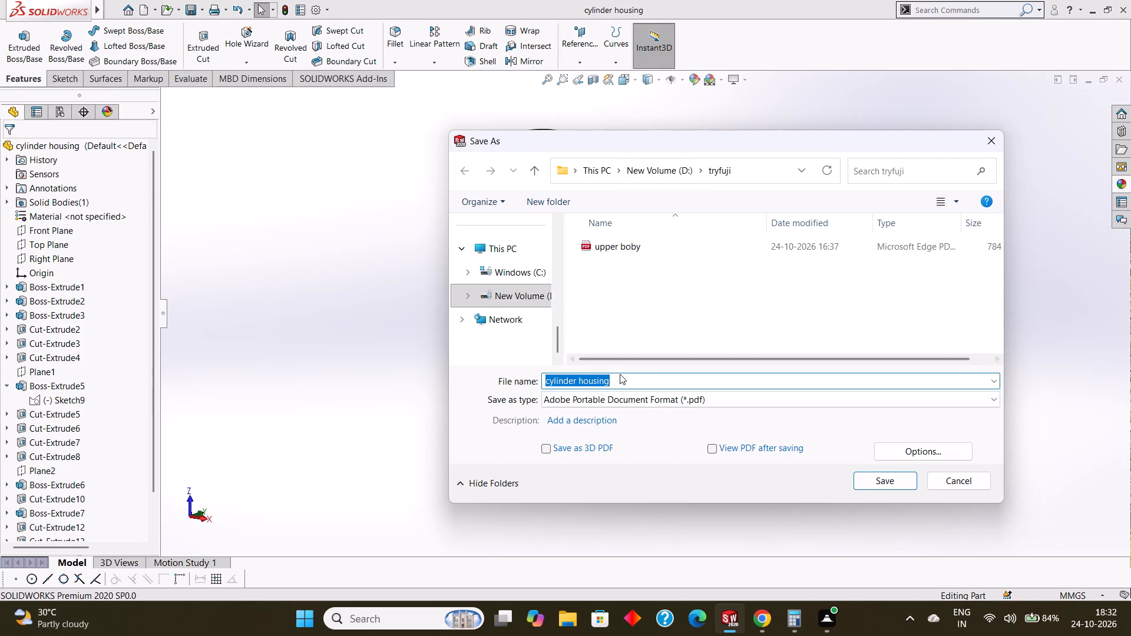
{"action": "left_click", "coordinate": [626, 380]}
{"action": "left_click", "coordinate": [894, 481]}
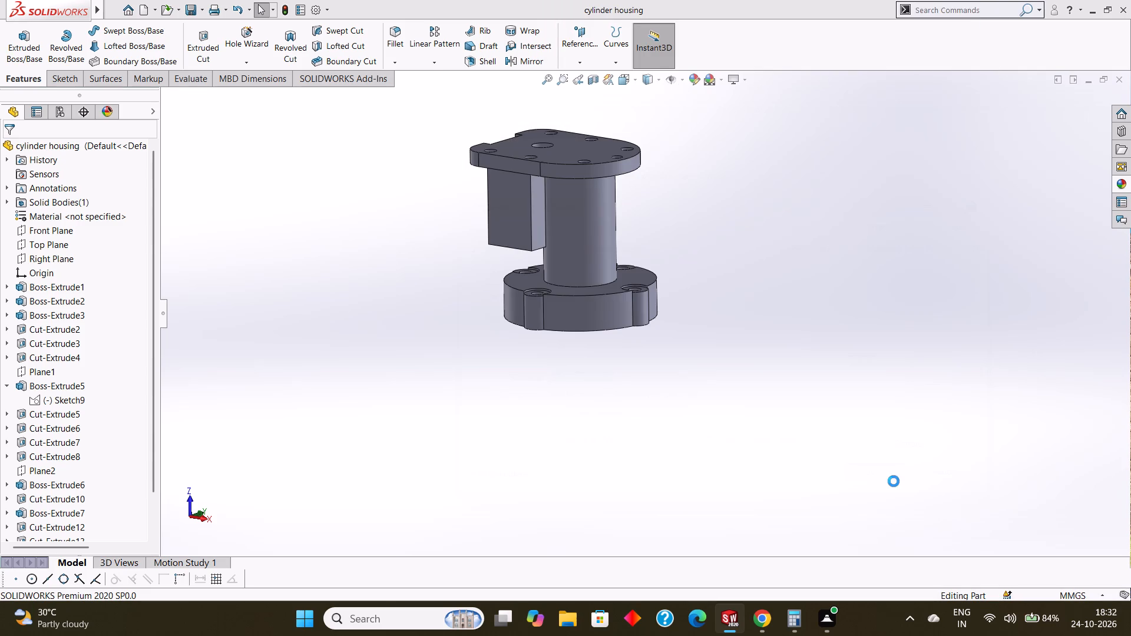